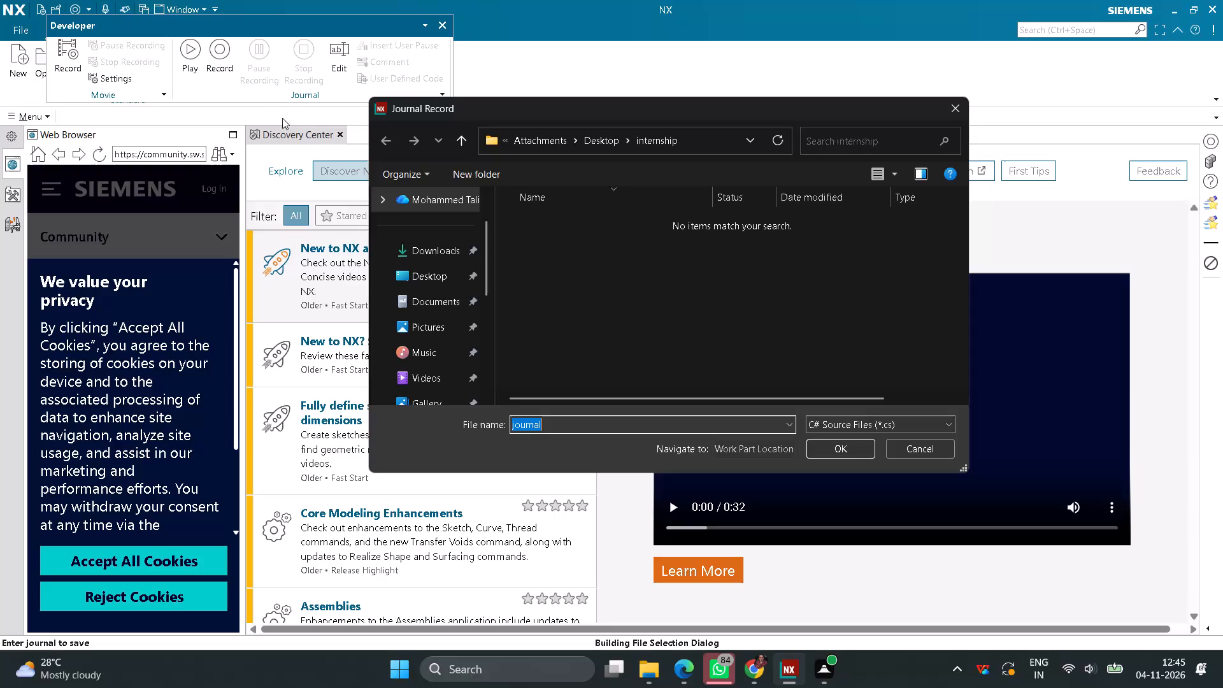
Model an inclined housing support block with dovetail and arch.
Start recording a C# journal named journal in the internship folder on the Desktop.
left_click(447, 262)
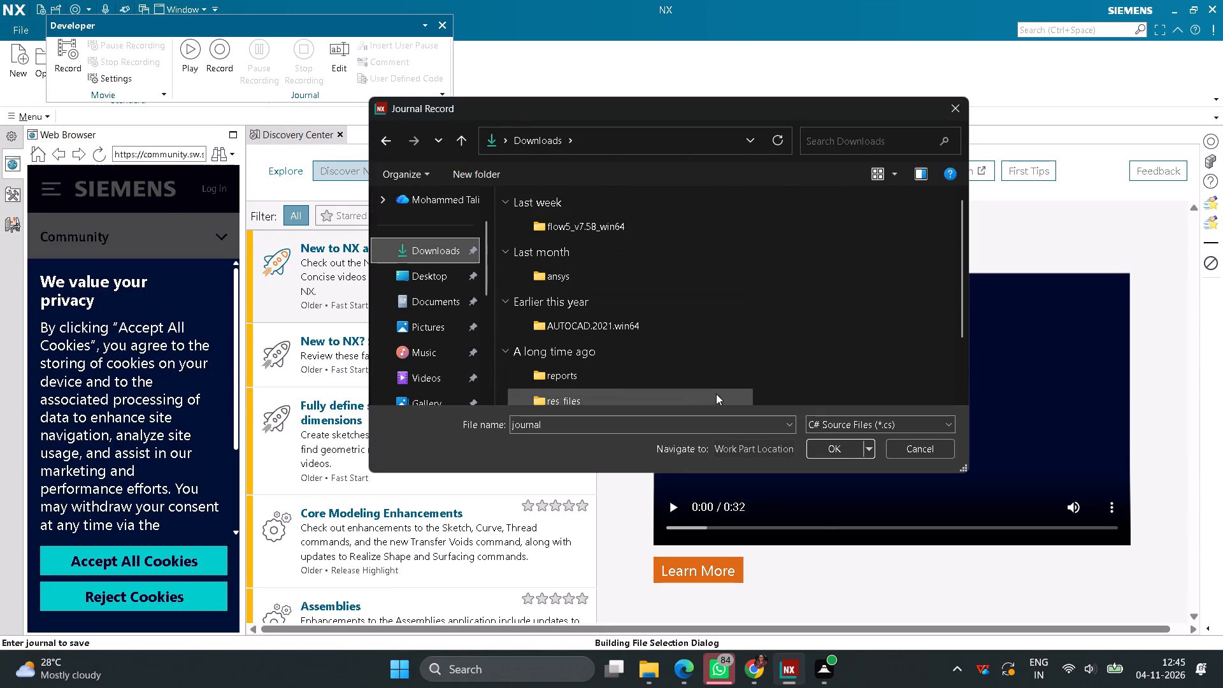
left_click(449, 282)
double_click(819, 247)
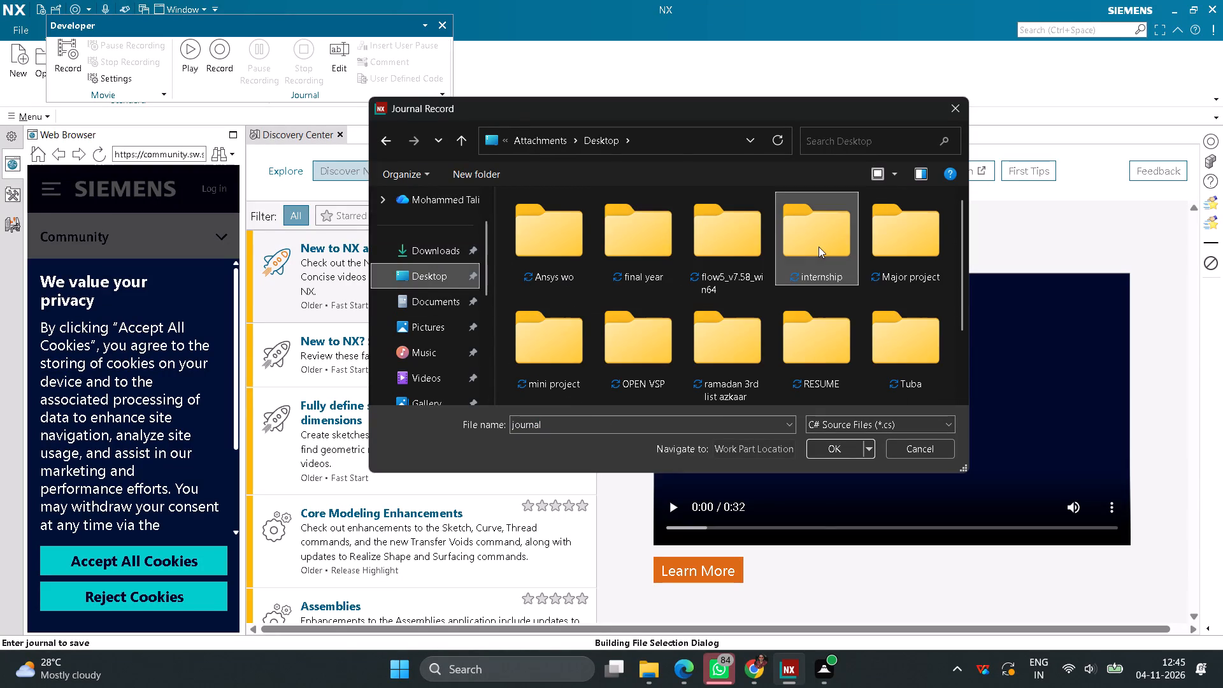
left_click(850, 446)
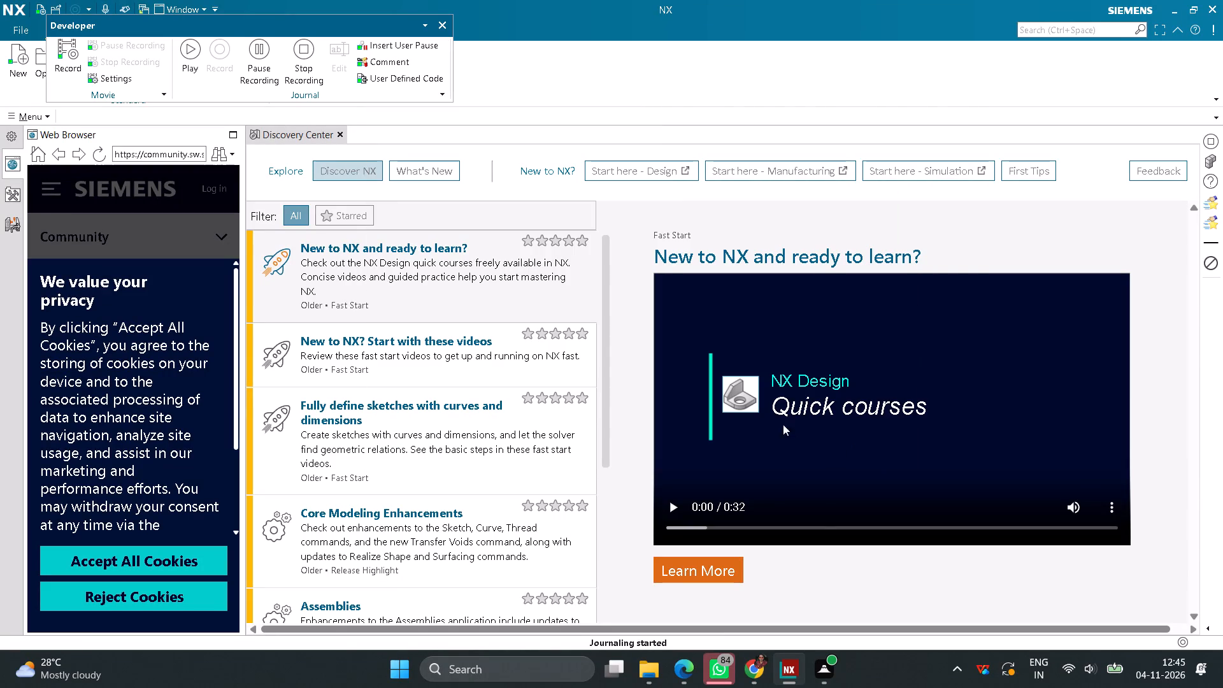
Create a new millimetre part from the Model template, named model1.prt, in the internship folder.
left_click(24, 68)
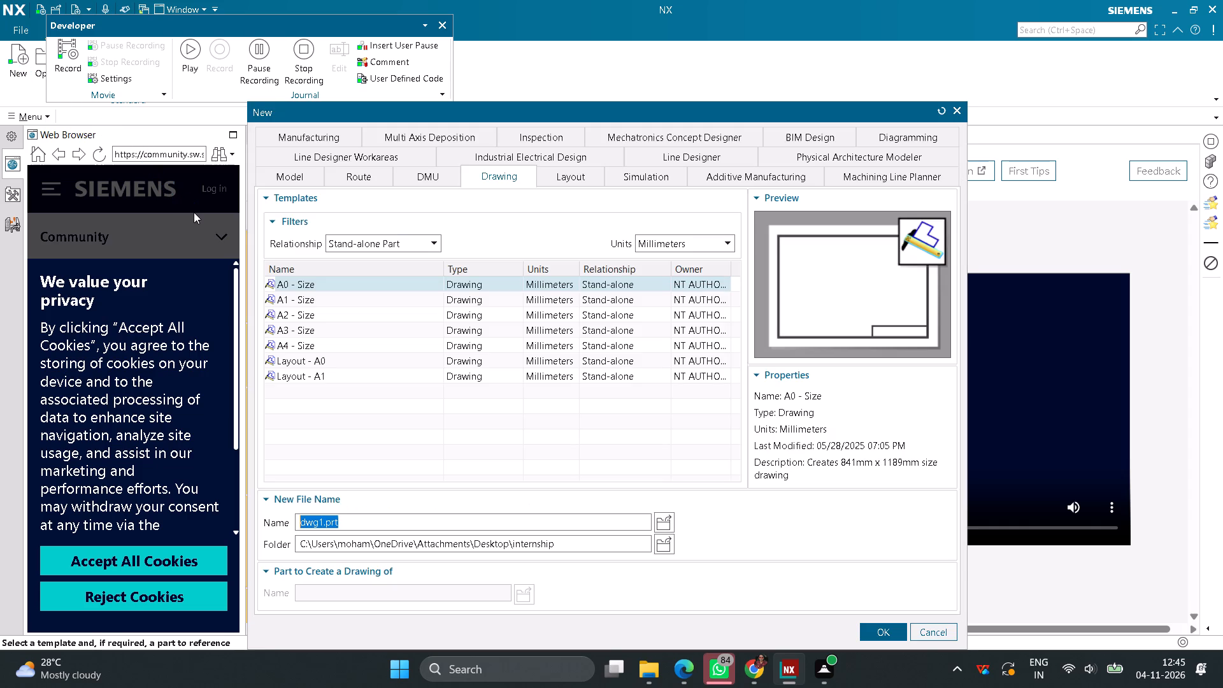
left_click(297, 180)
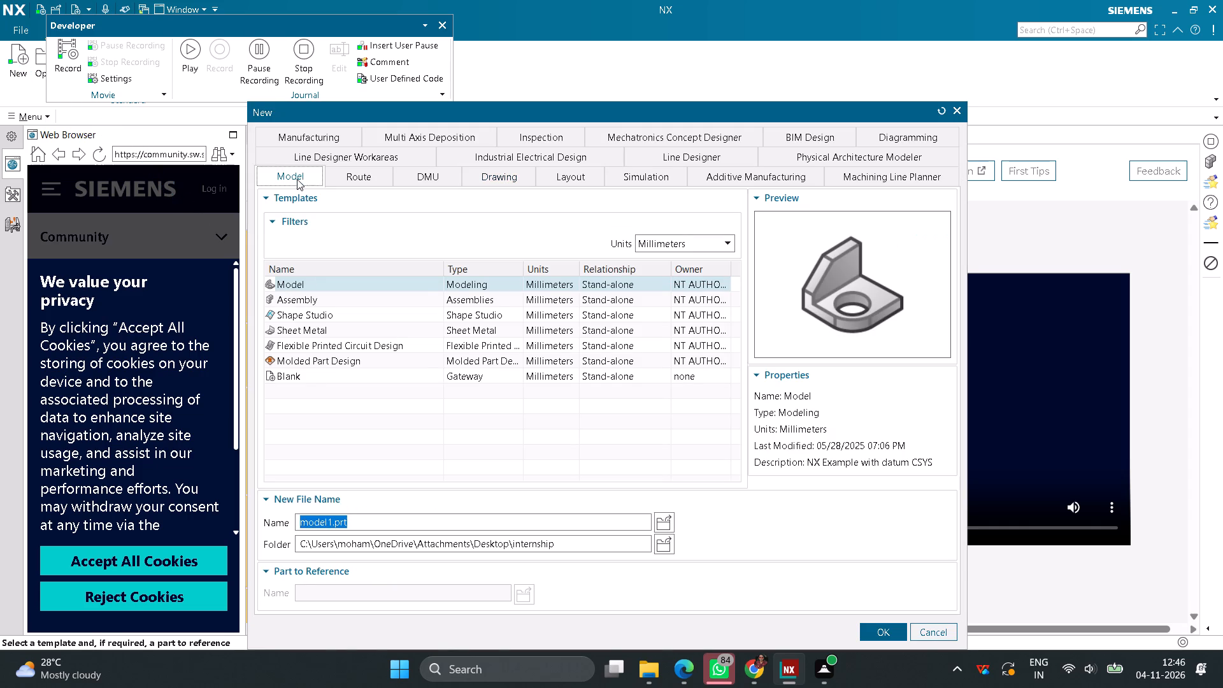
left_click(890, 639)
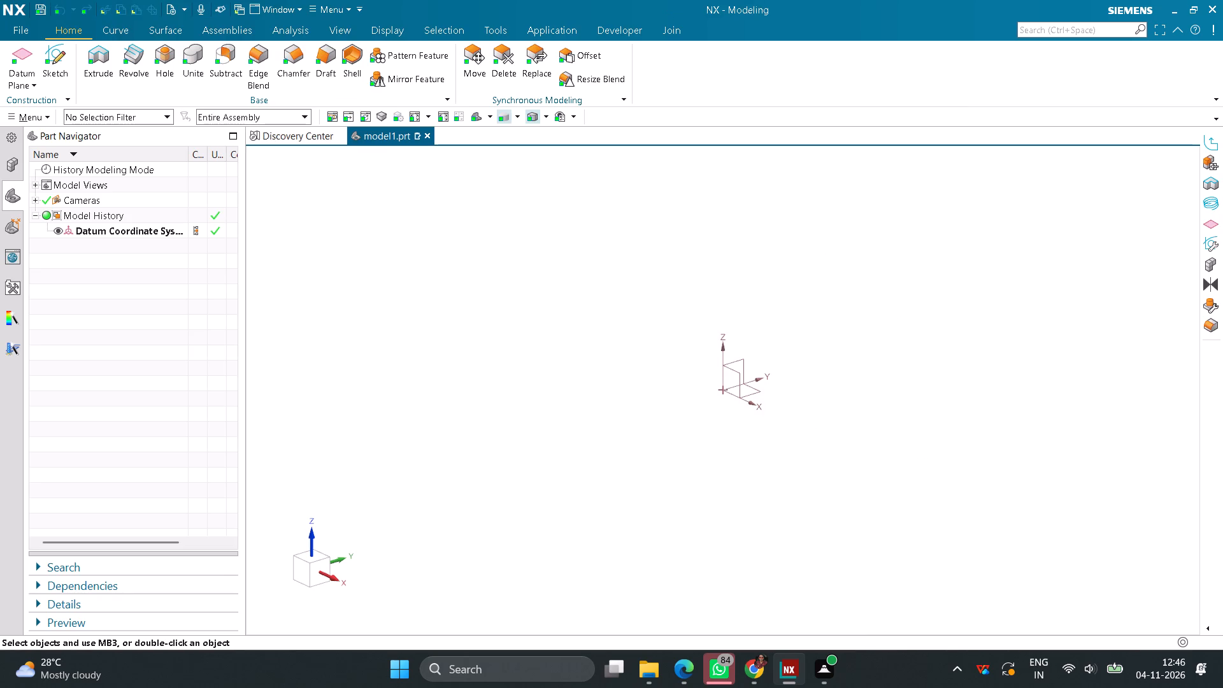
Sketch a 120 × 70 mm rectangle centred on the origin on the Top plane and finish the sketch.
left_click(62, 71)
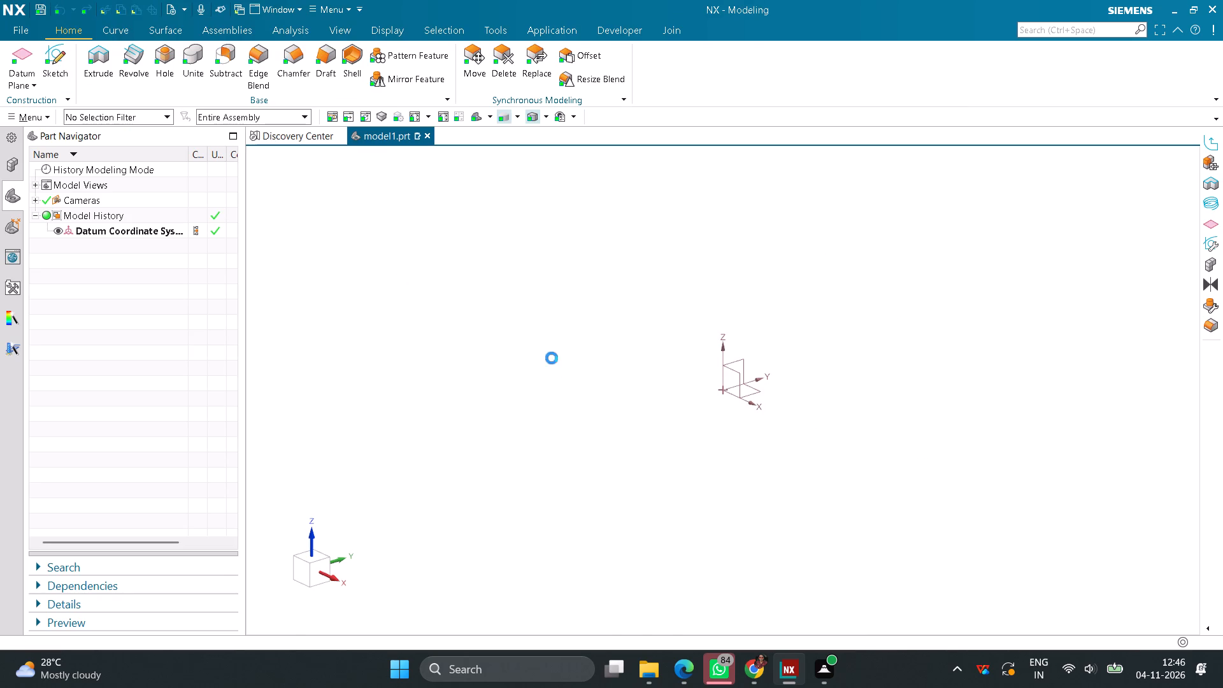
left_click(864, 411)
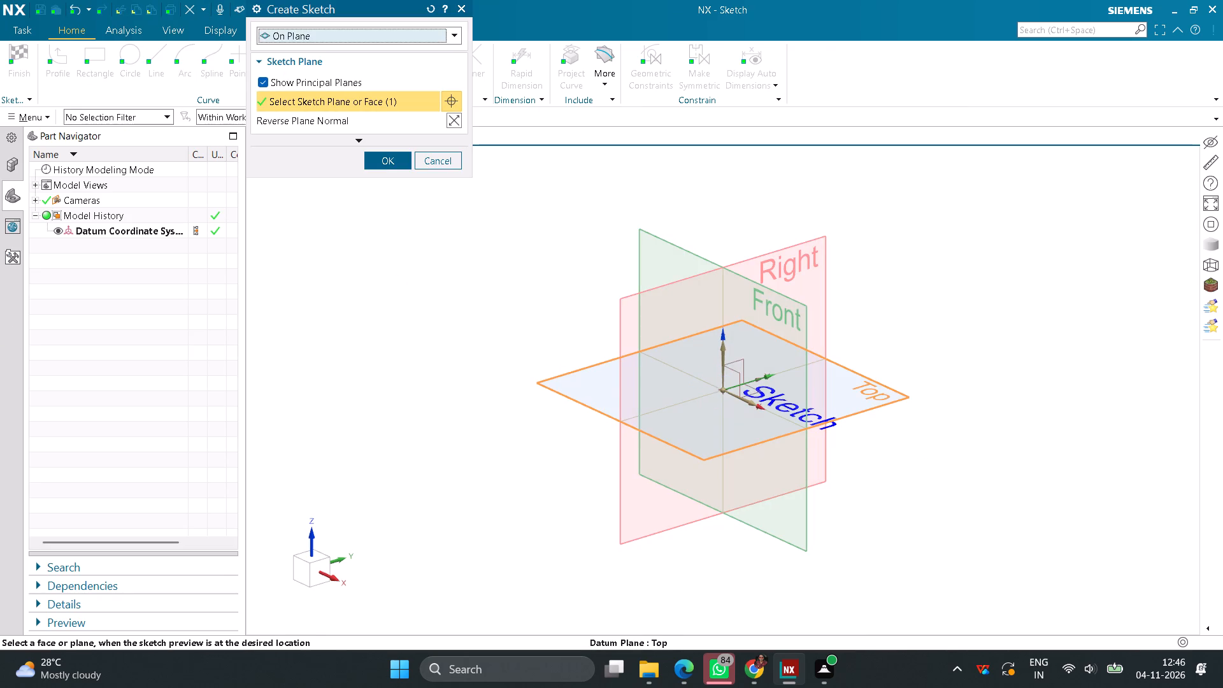
left_click(385, 160)
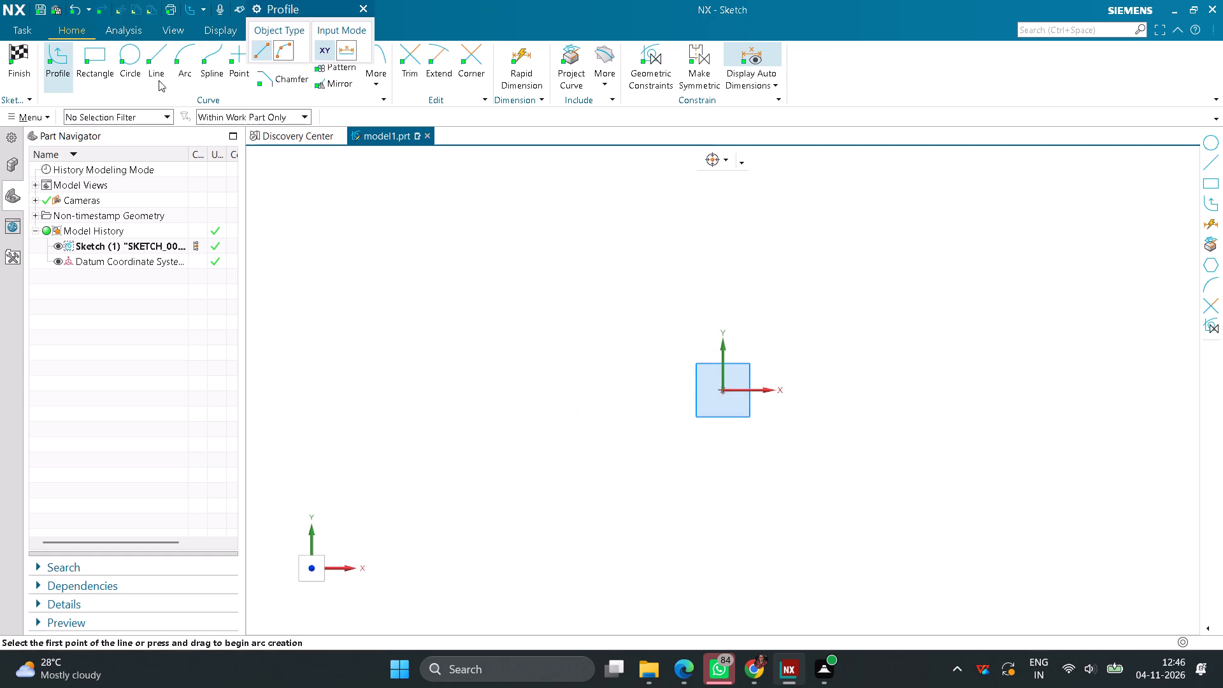
left_click(103, 66)
left_click(306, 49)
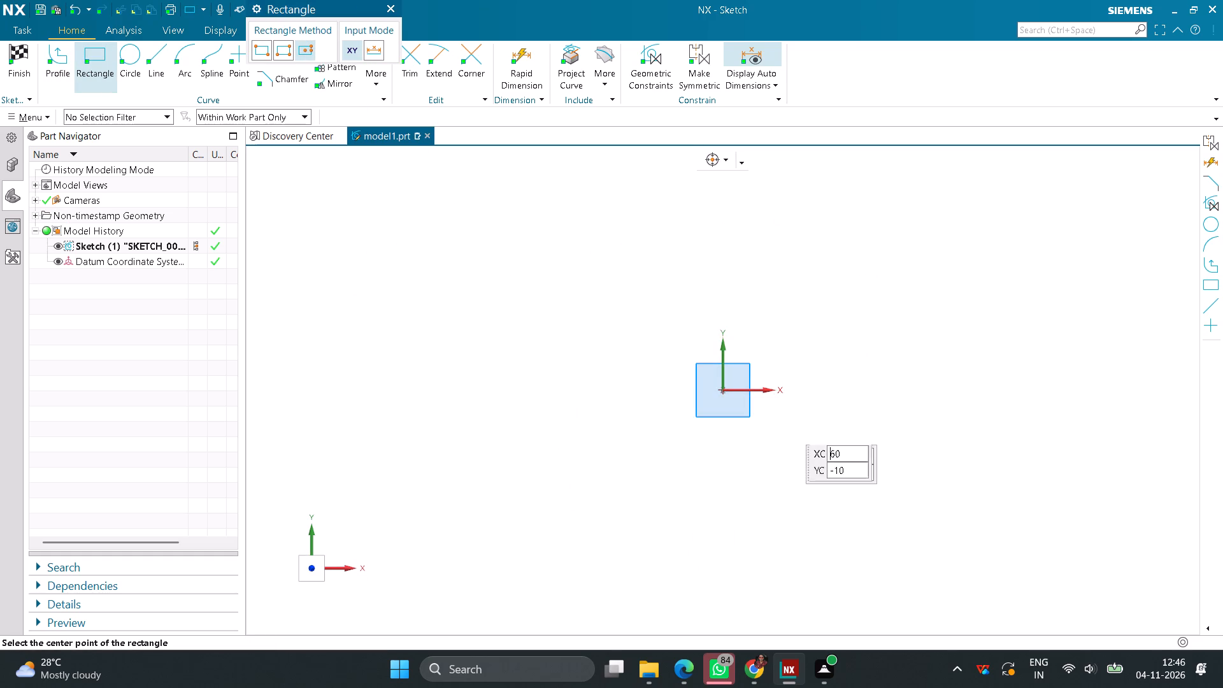
left_click(726, 388)
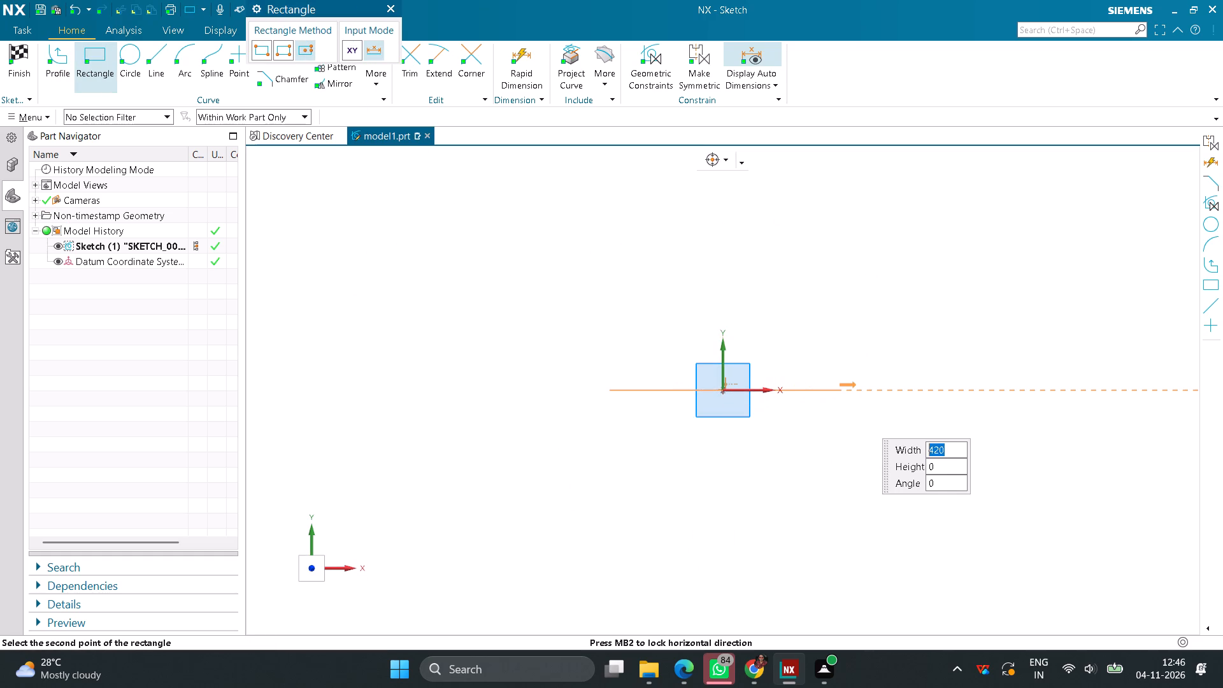
type("120")
key("Return")
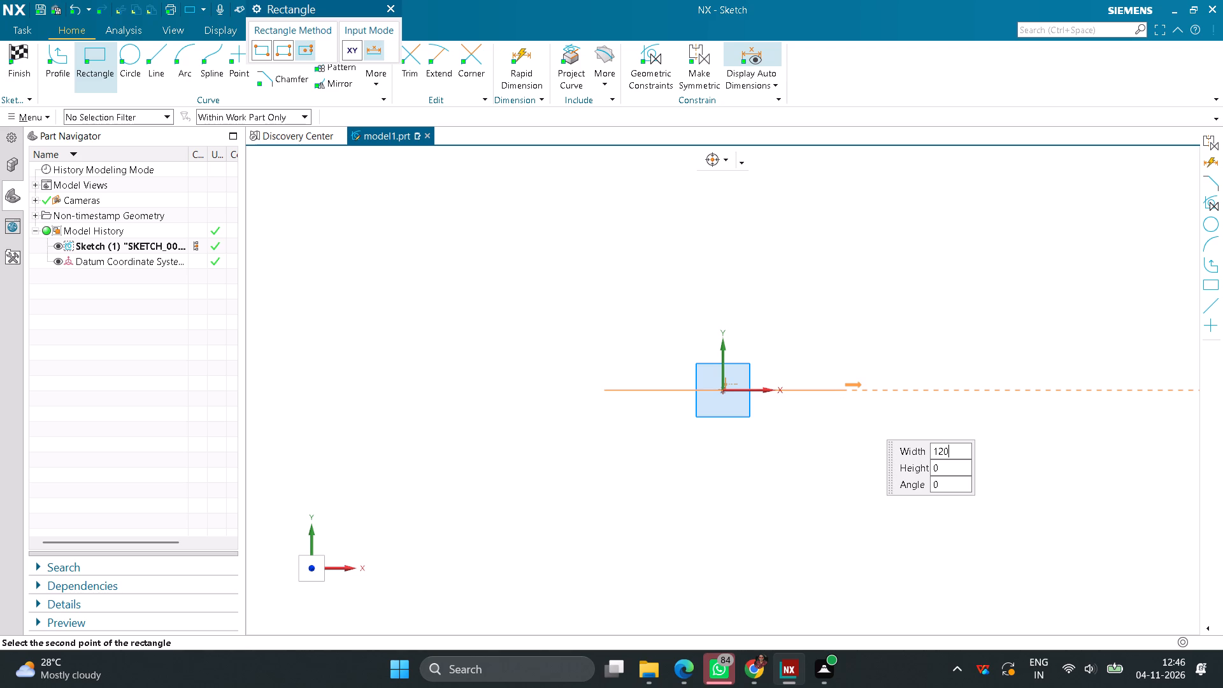
key("Return")
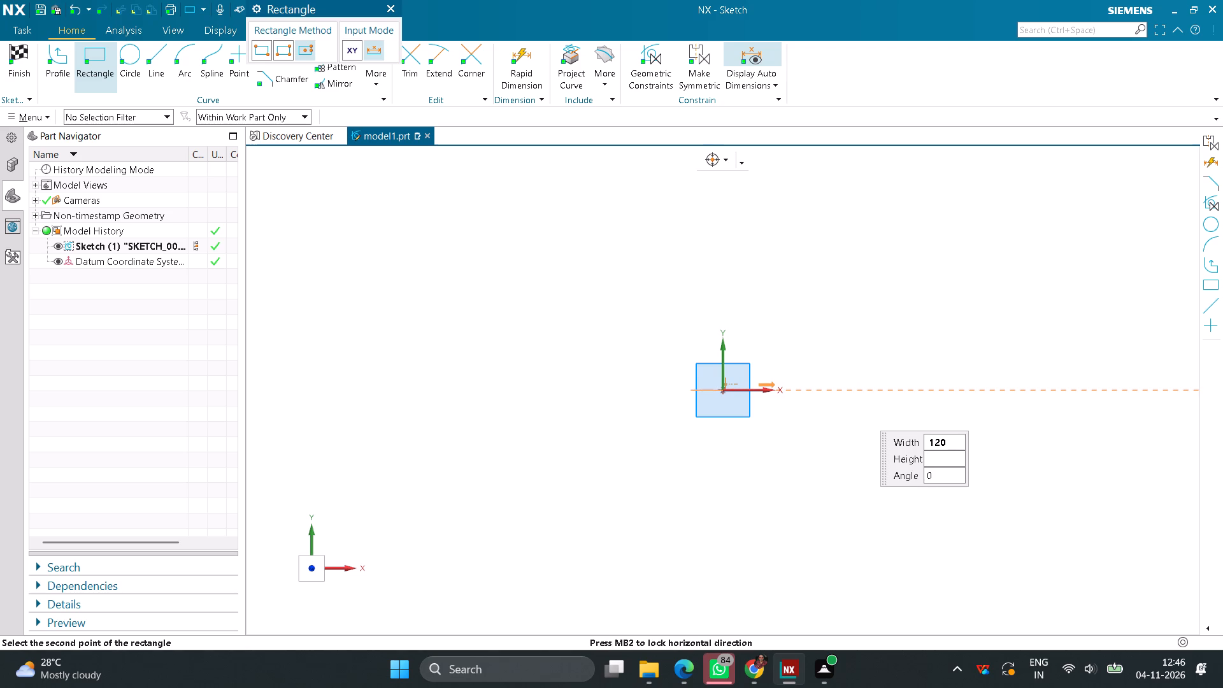
left_click(837, 387)
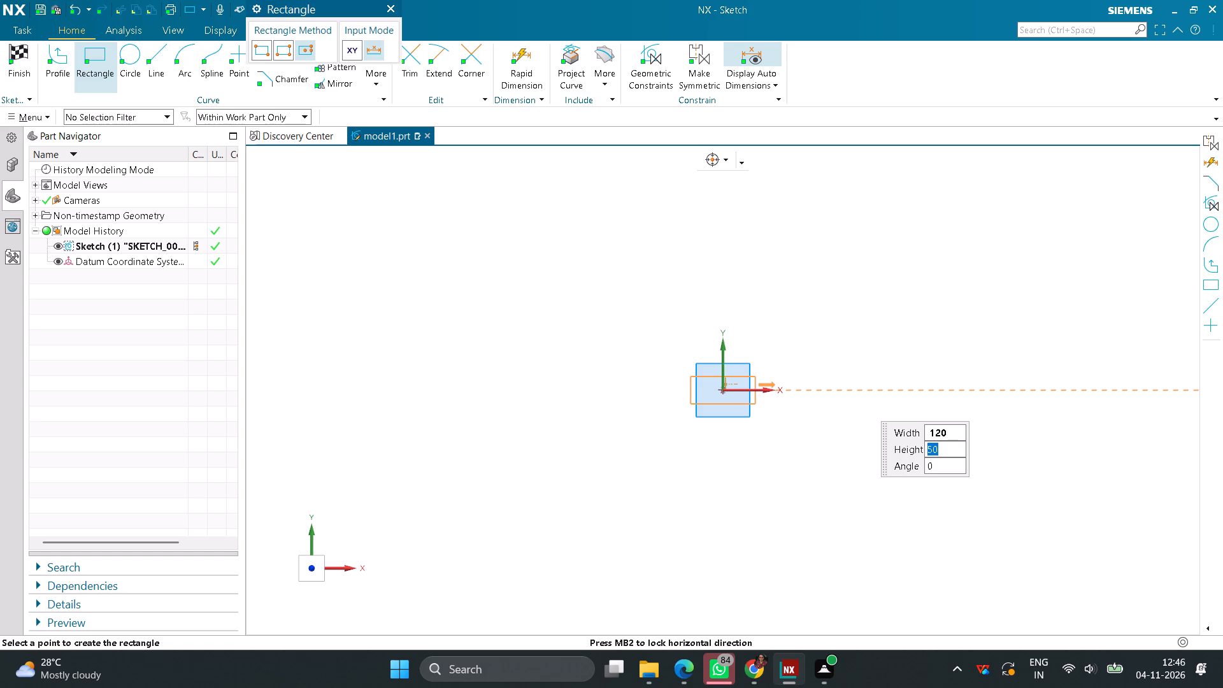
type("70")
key("Return")
key("Return")
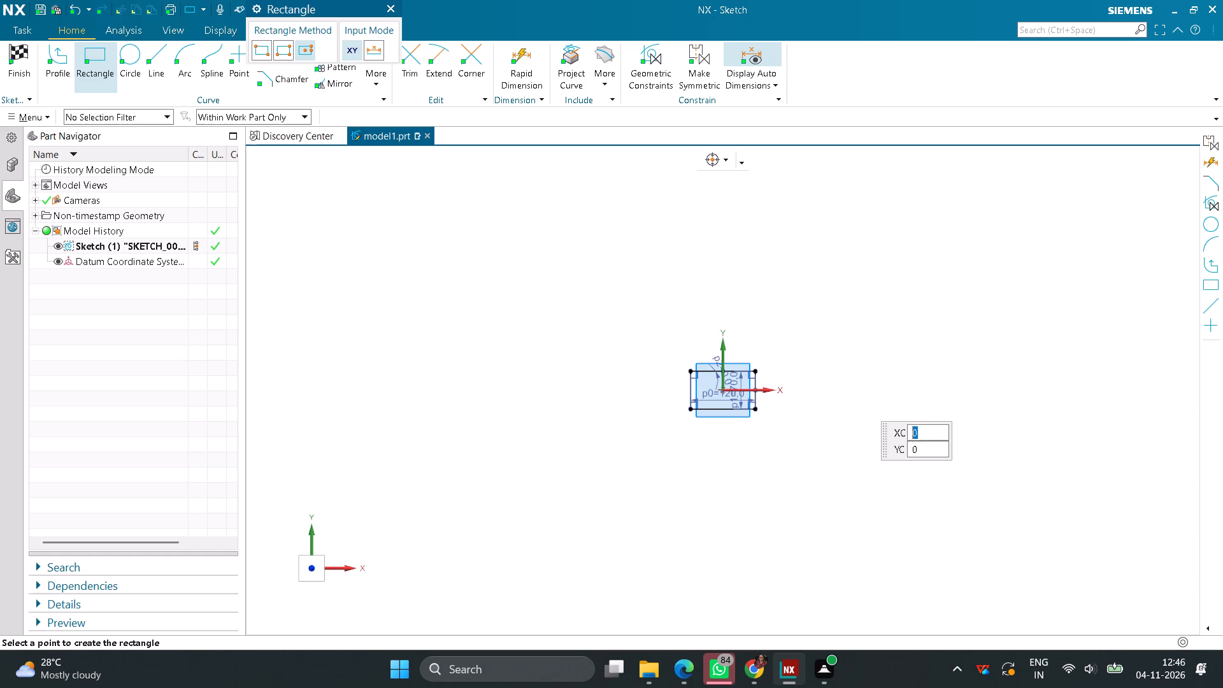
middle_click(450, 299)
left_click(25, 53)
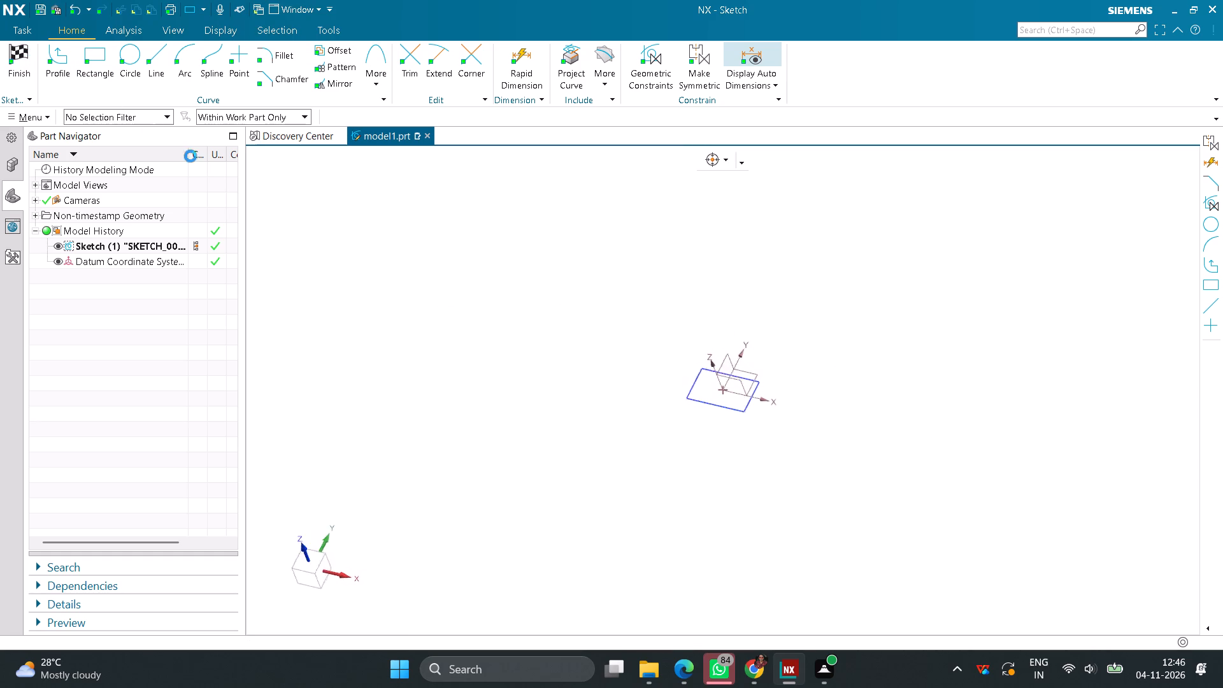
Extrude the rectangle sketch 10 mm into a solid base plate.
left_click(103, 62)
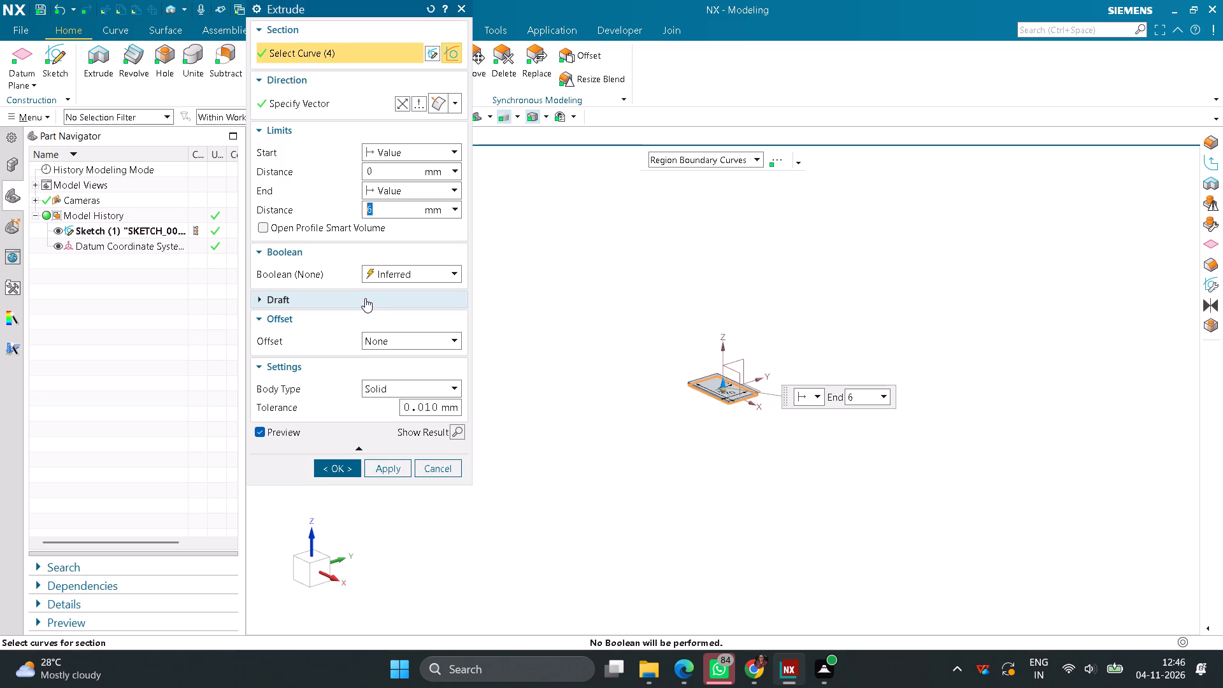
type("10")
key("Return")
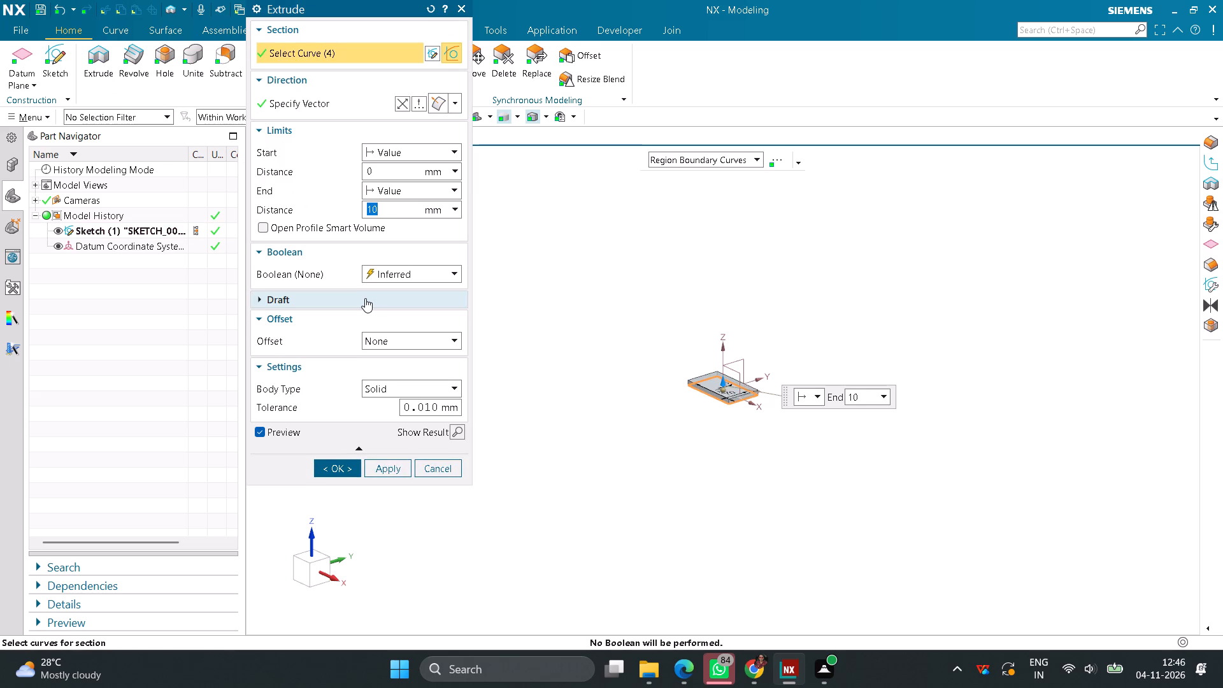
left_click(346, 472)
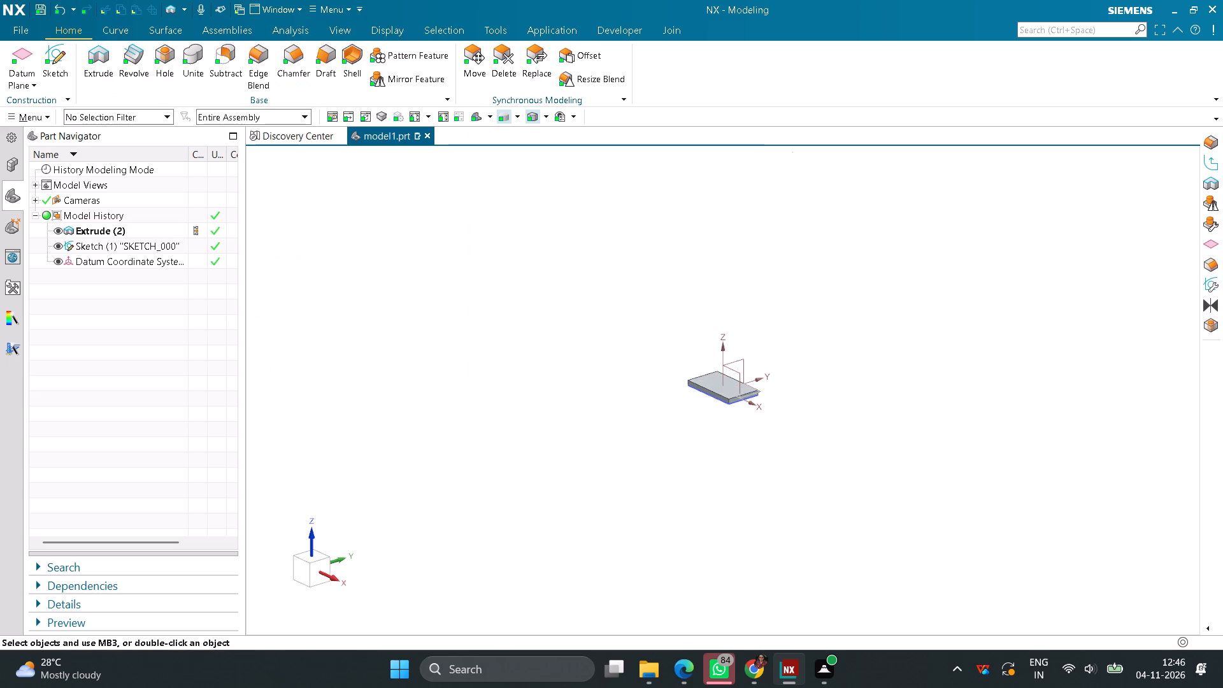
On the plate's top face, start a sketch and draw a two-corner rectangle about 24 × 17 mm near one short edge.
left_click(60, 68)
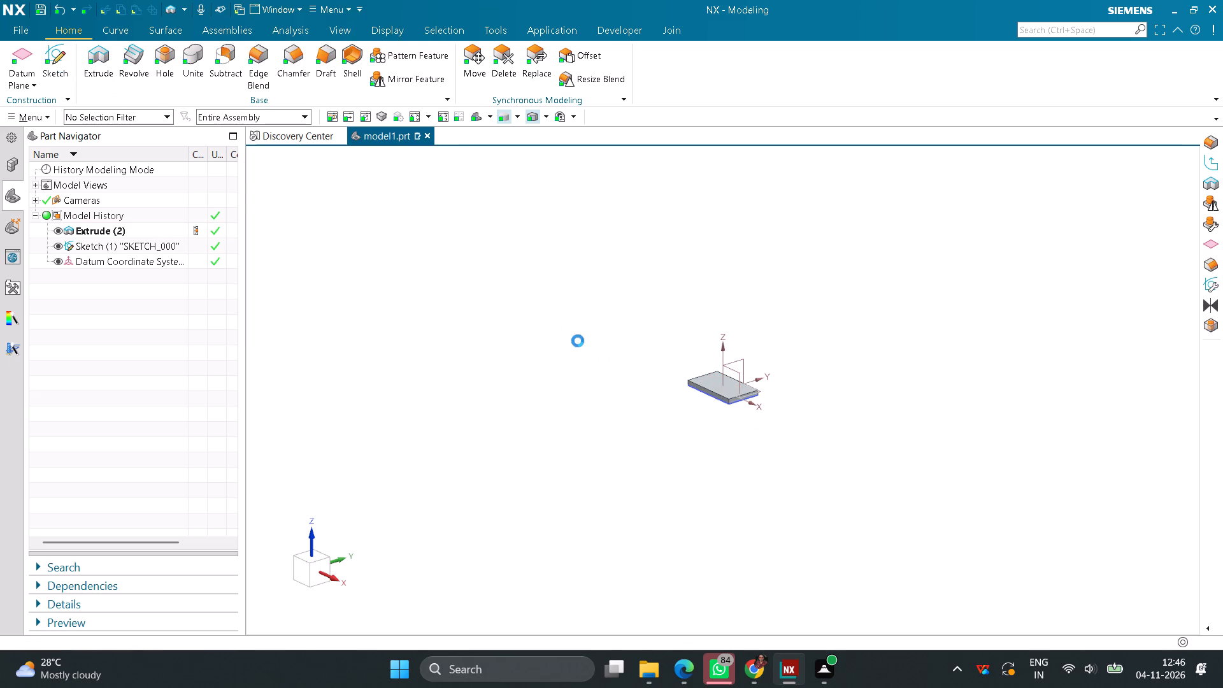
scroll(701, 385, "up", 7)
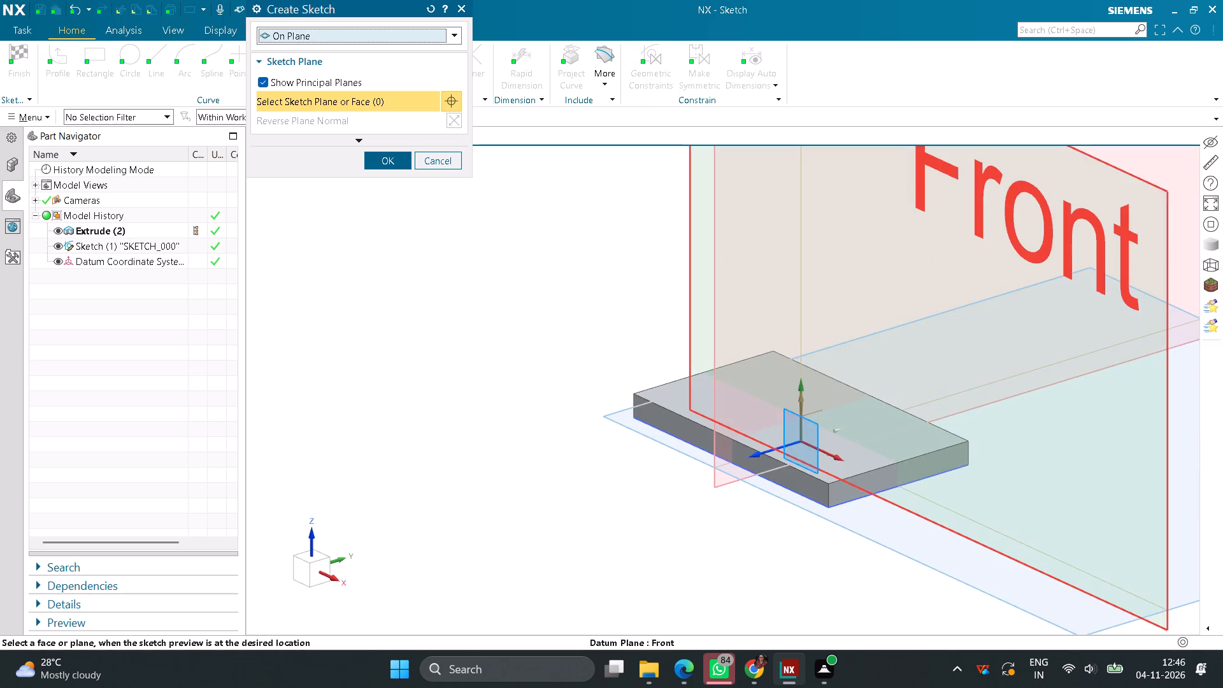
left_click(683, 405)
left_click(390, 158)
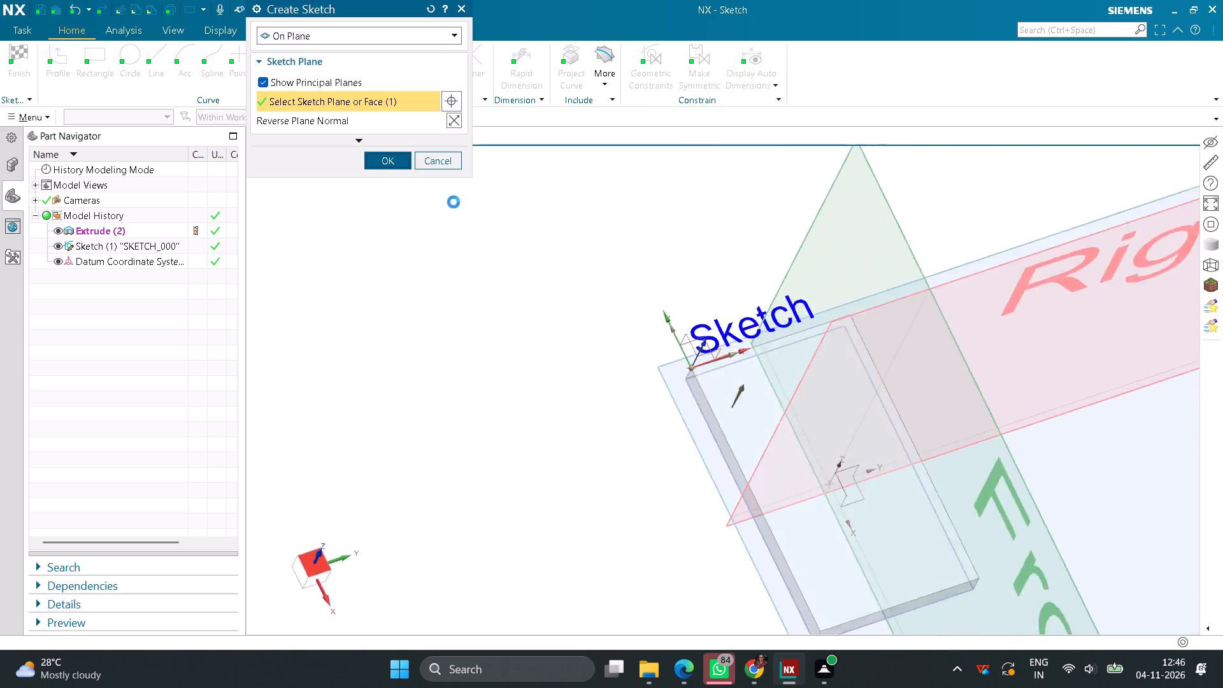
scroll(594, 285, "down", 4)
scroll(683, 361, "up", 3)
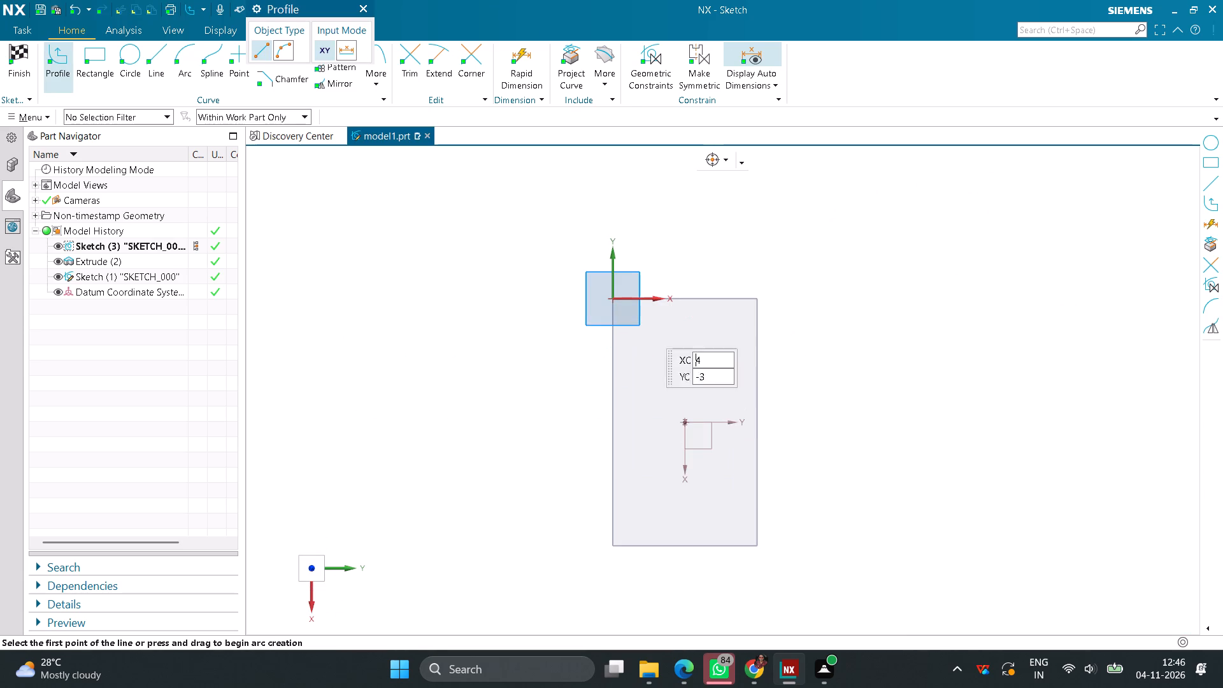
left_click(105, 60)
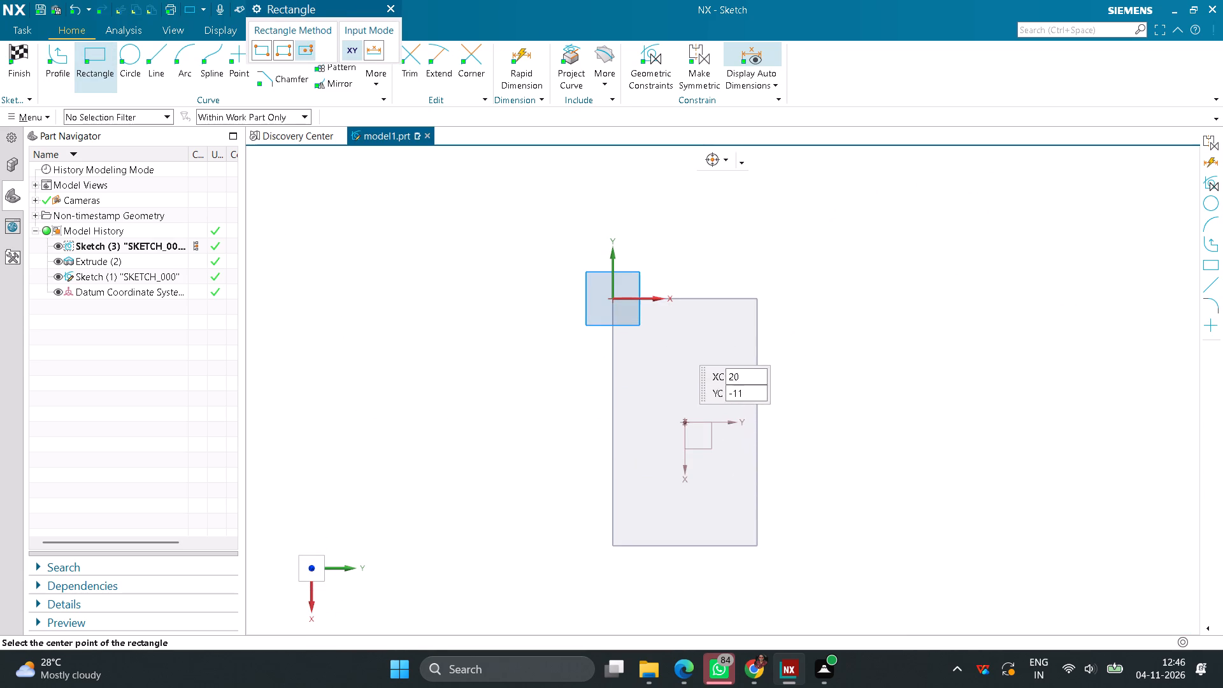
left_click(655, 320)
left_click(266, 55)
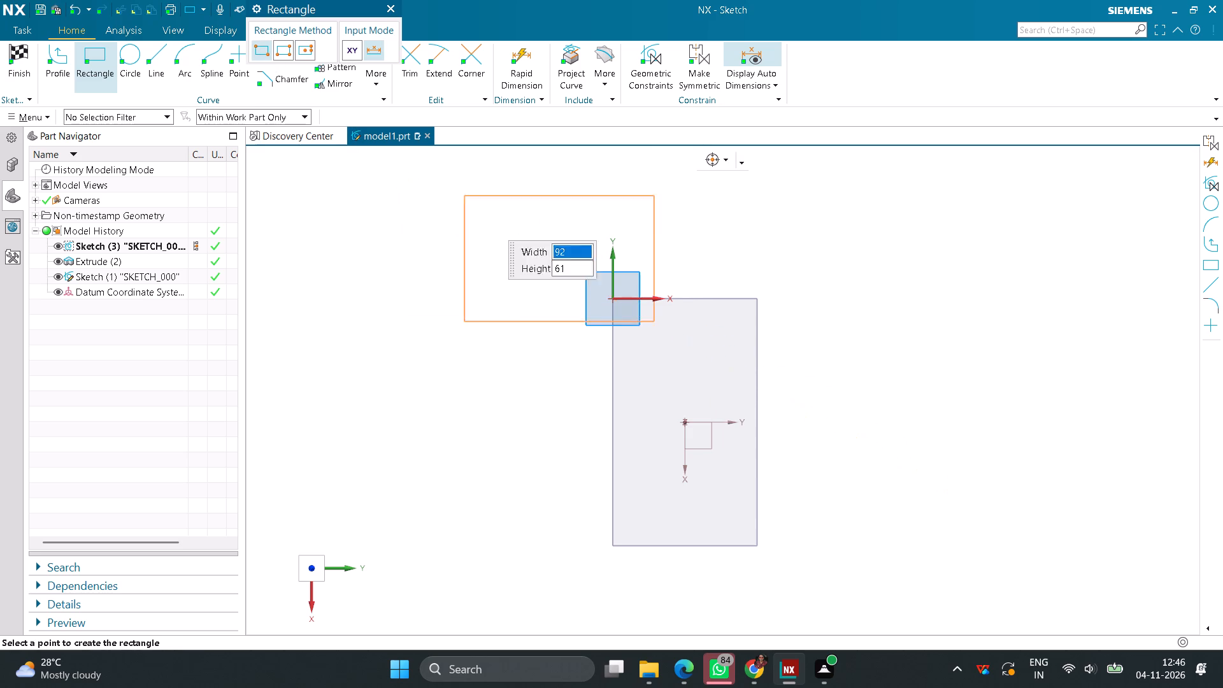
left_click(703, 355)
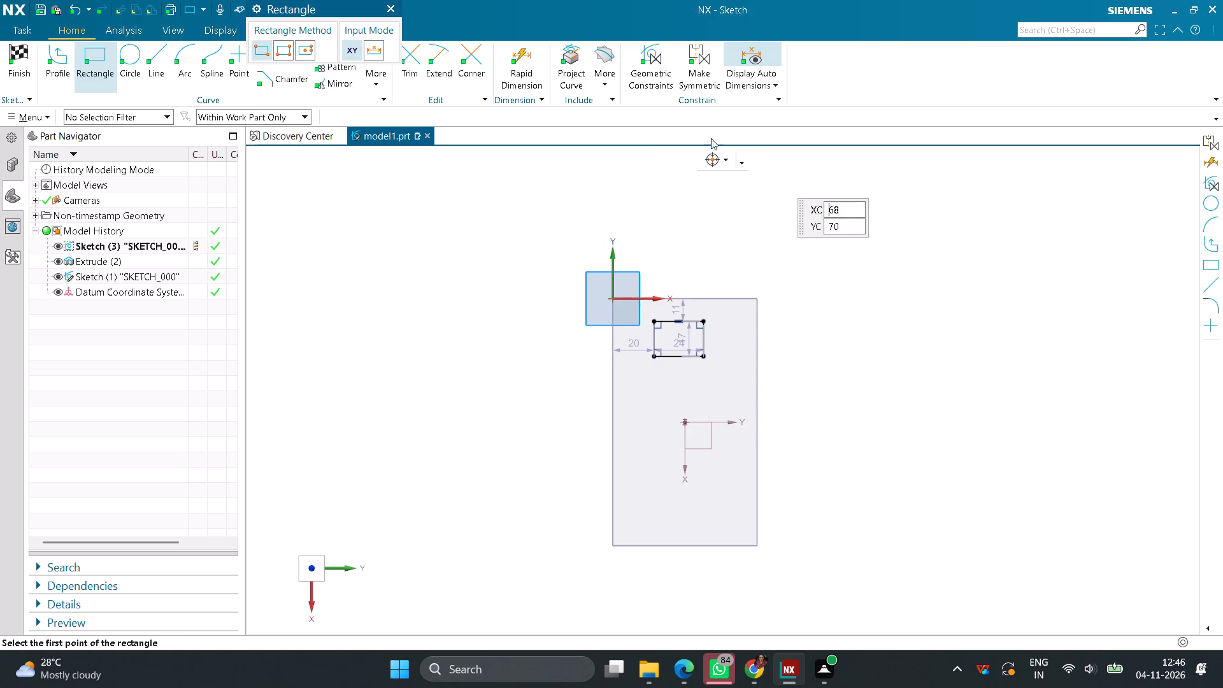
Make the small rectangle's two side lines symmetric about the datum X axis along the plate's centre.
left_click(690, 78)
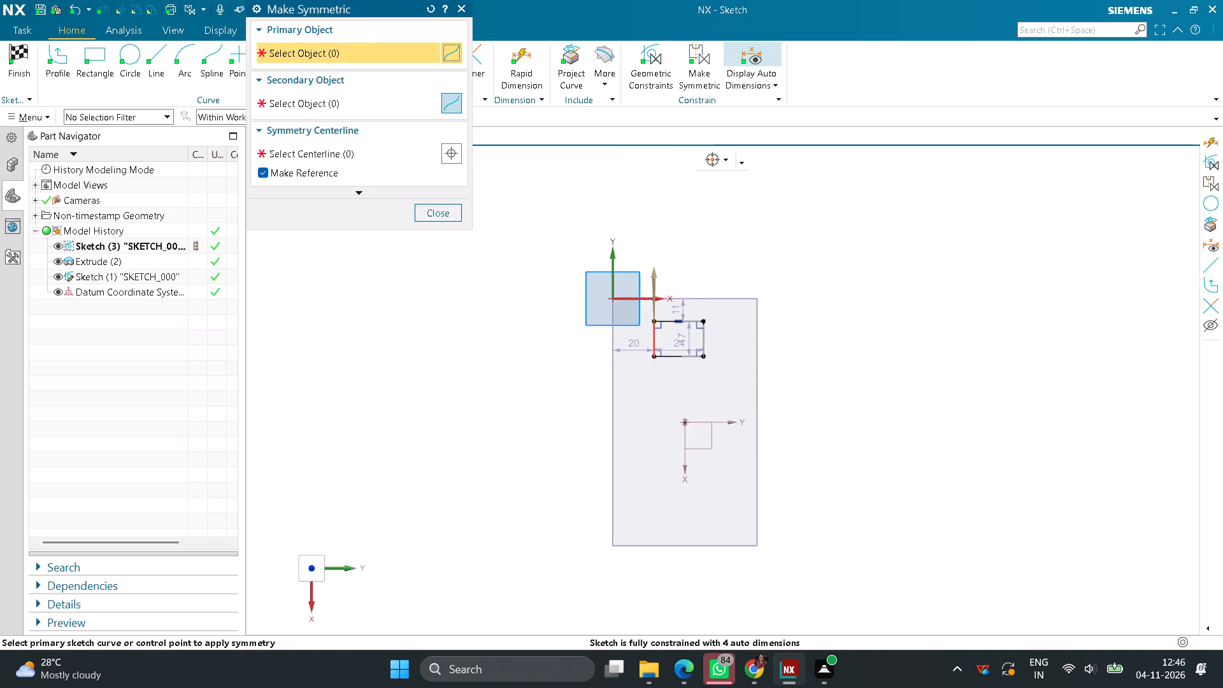
left_click(659, 338)
left_click(706, 334)
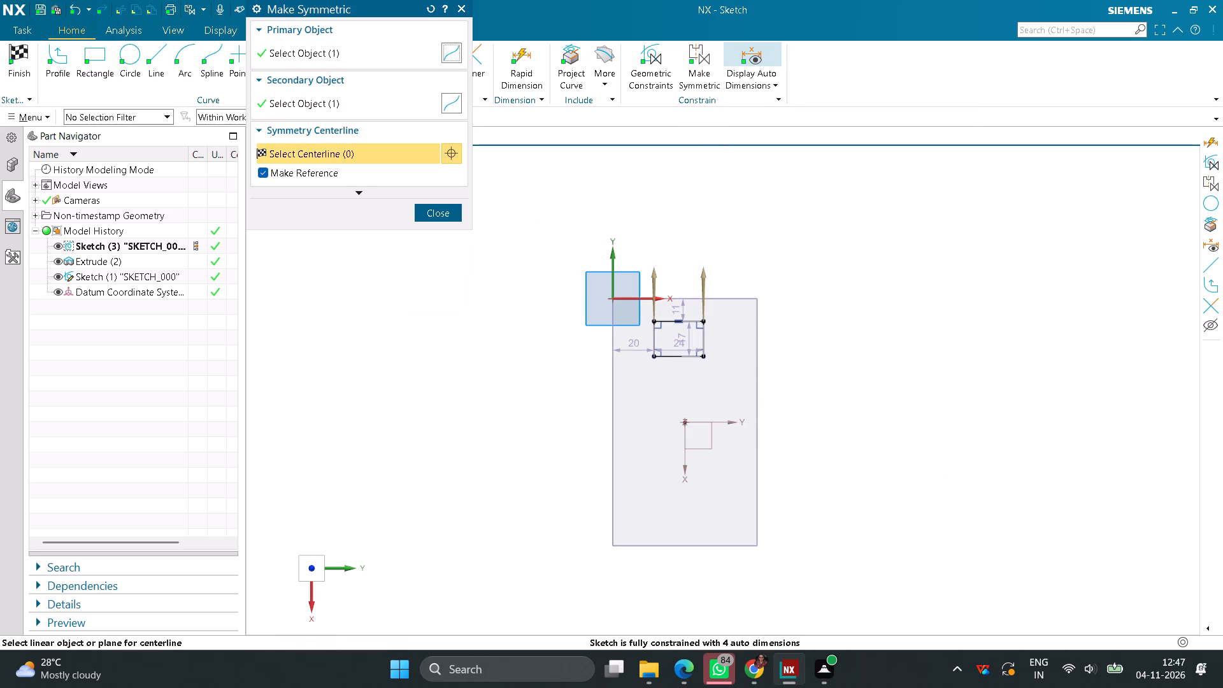
left_click(688, 435)
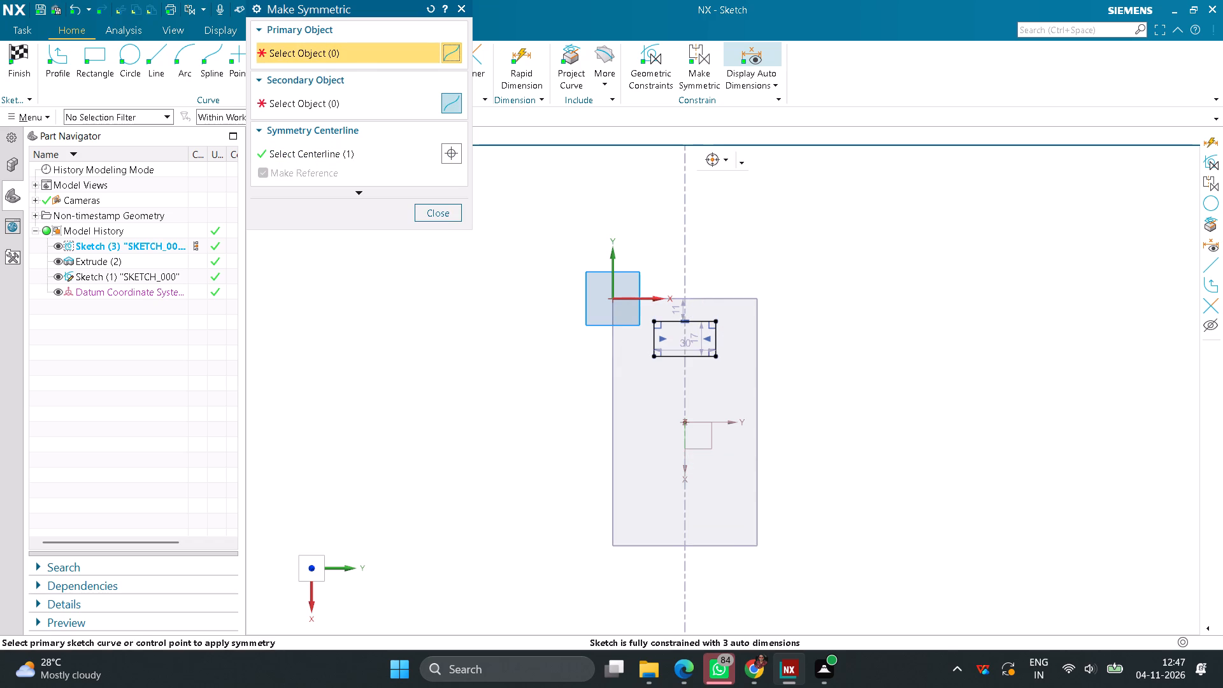
left_click(450, 215)
Set the small rectangle's width across the plate to 20 mm.
scroll(697, 360, "up", 3)
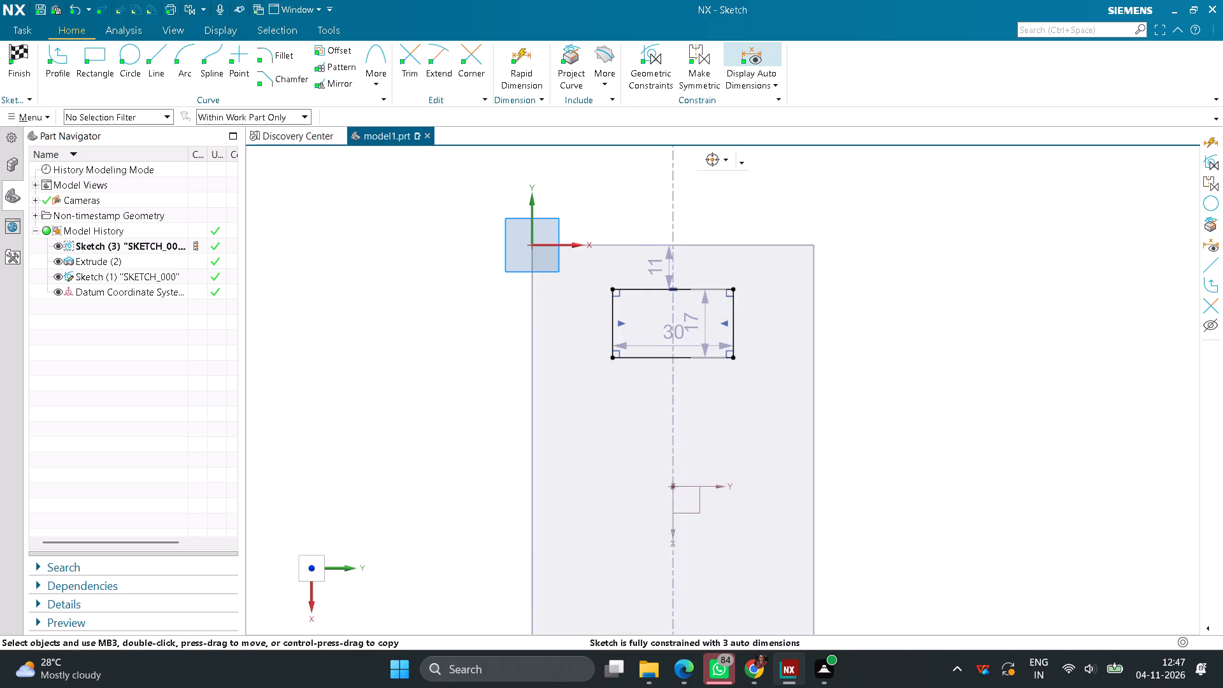
double_click(680, 338)
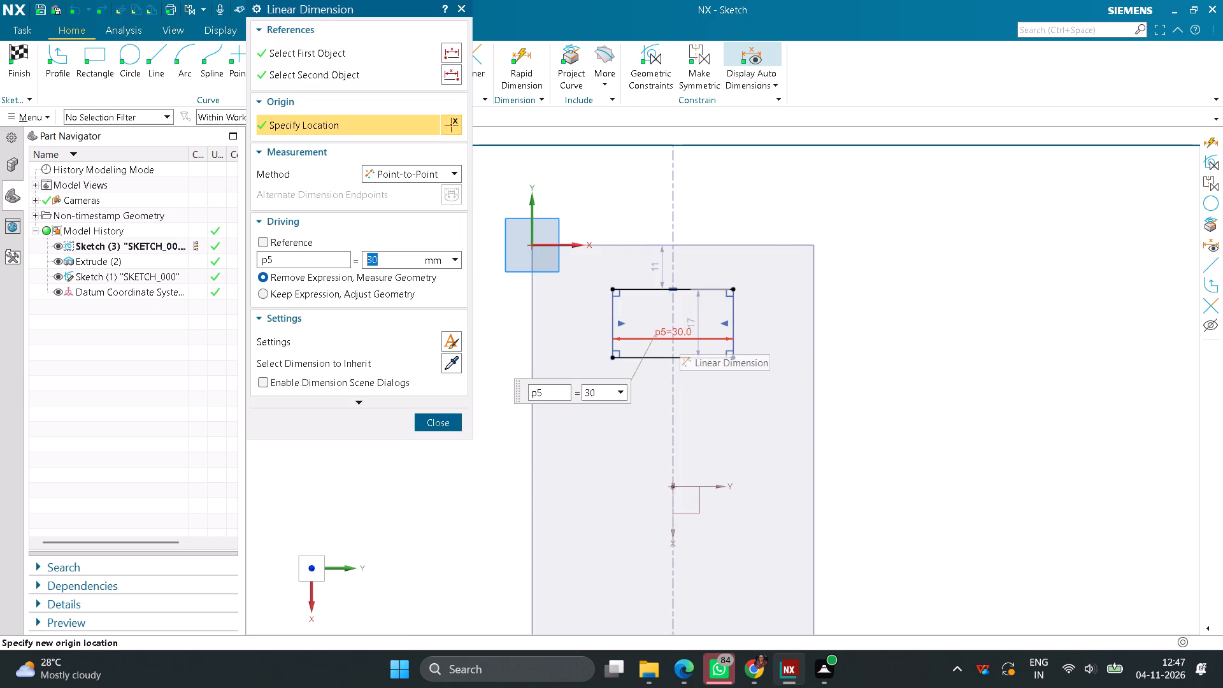
type("20")
key("Return")
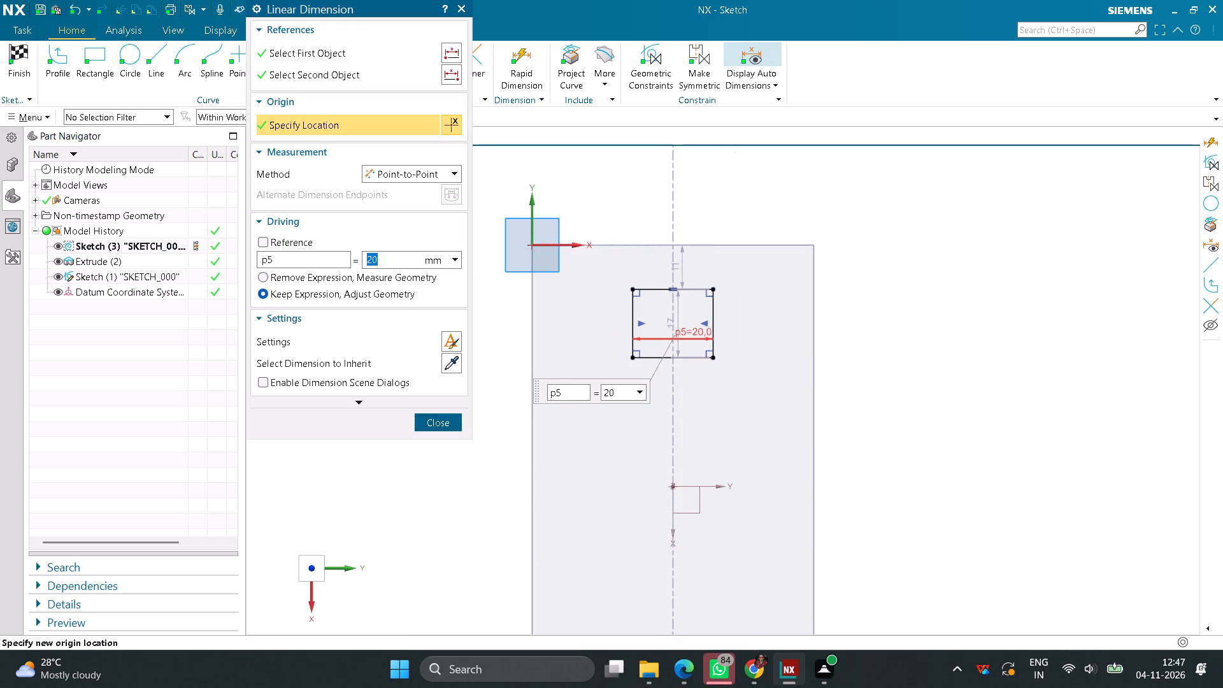
Set the distance between the small rectangle and the plate's nearby short edge to 0 mm.
double_click(685, 273)
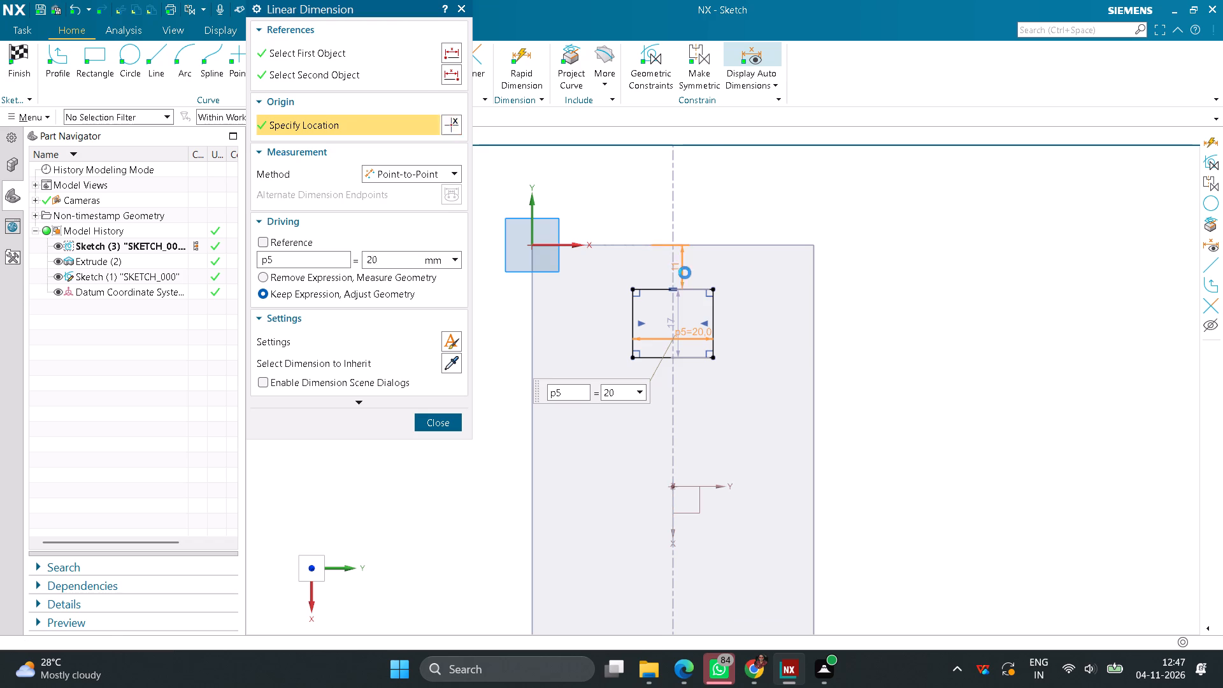
key("0")
key("Return")
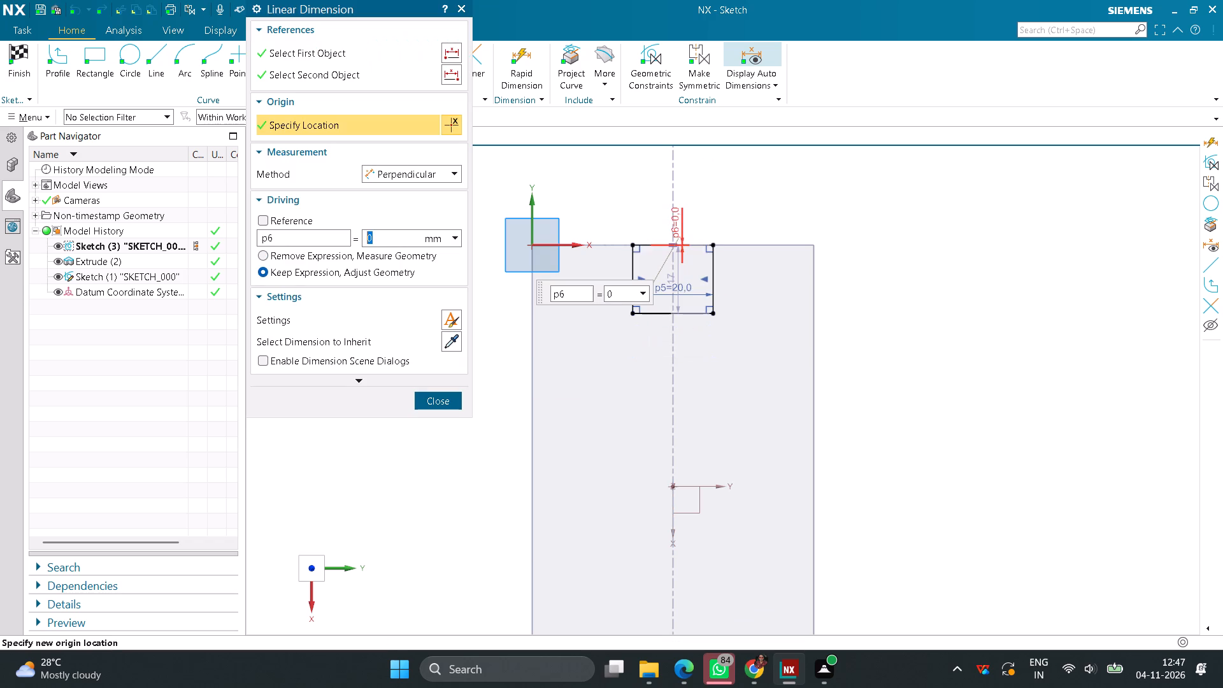
left_click(444, 399)
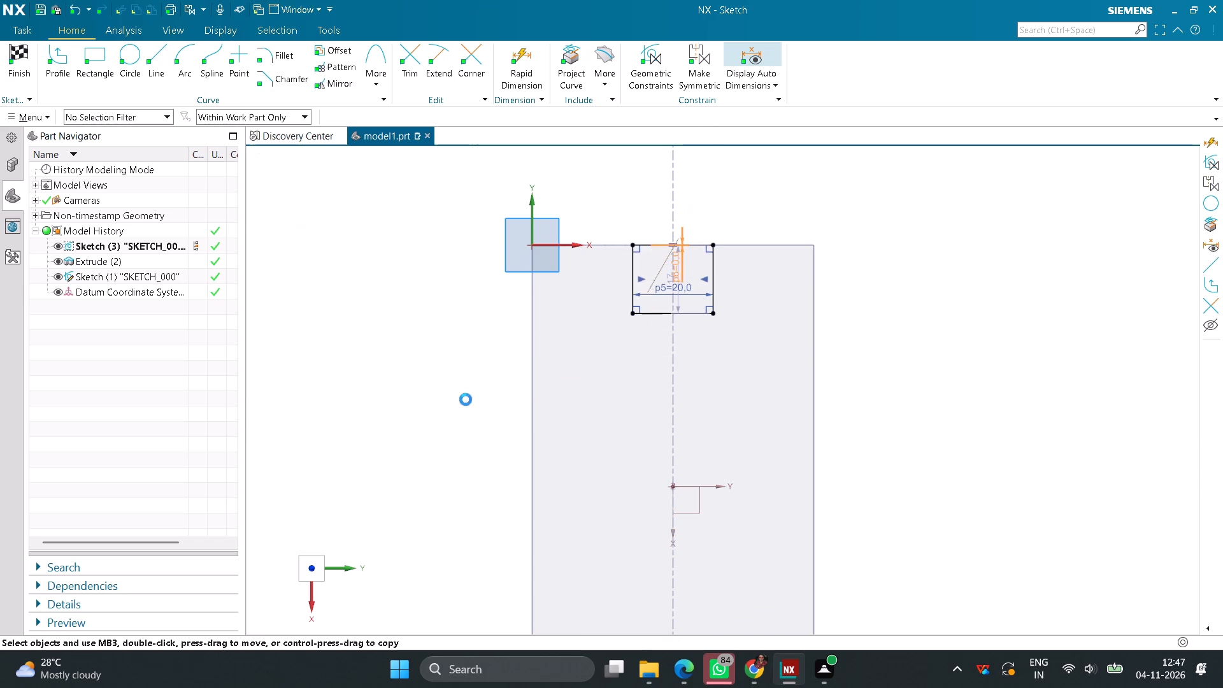
Set the small rectangle's length along the plate to 13 mm and finish the sketch.
scroll(690, 275, "up", 3)
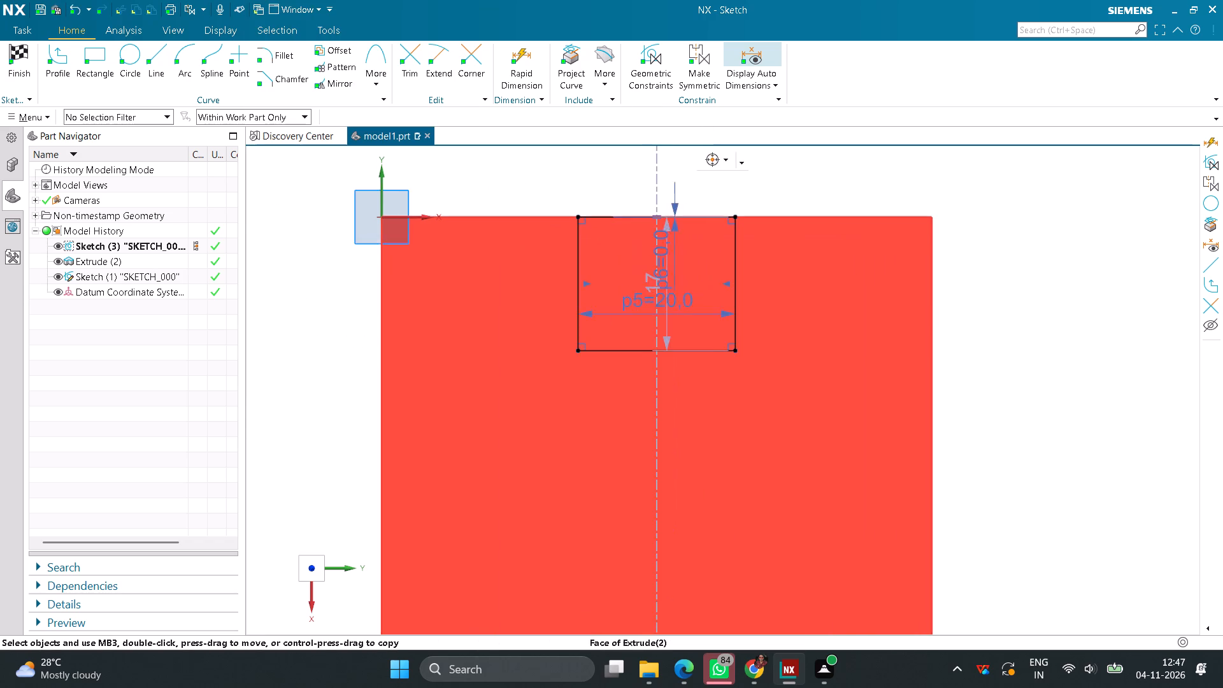
scroll(684, 267, "up", 3)
double_click(619, 298)
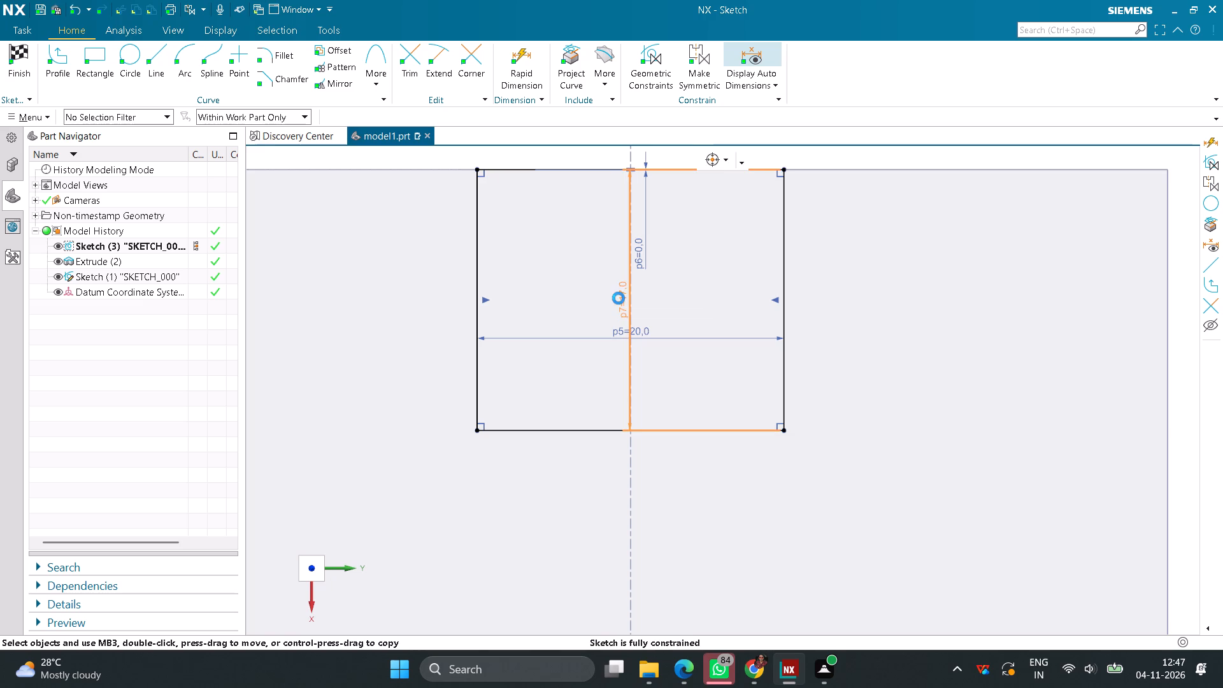
type("13")
key("Return")
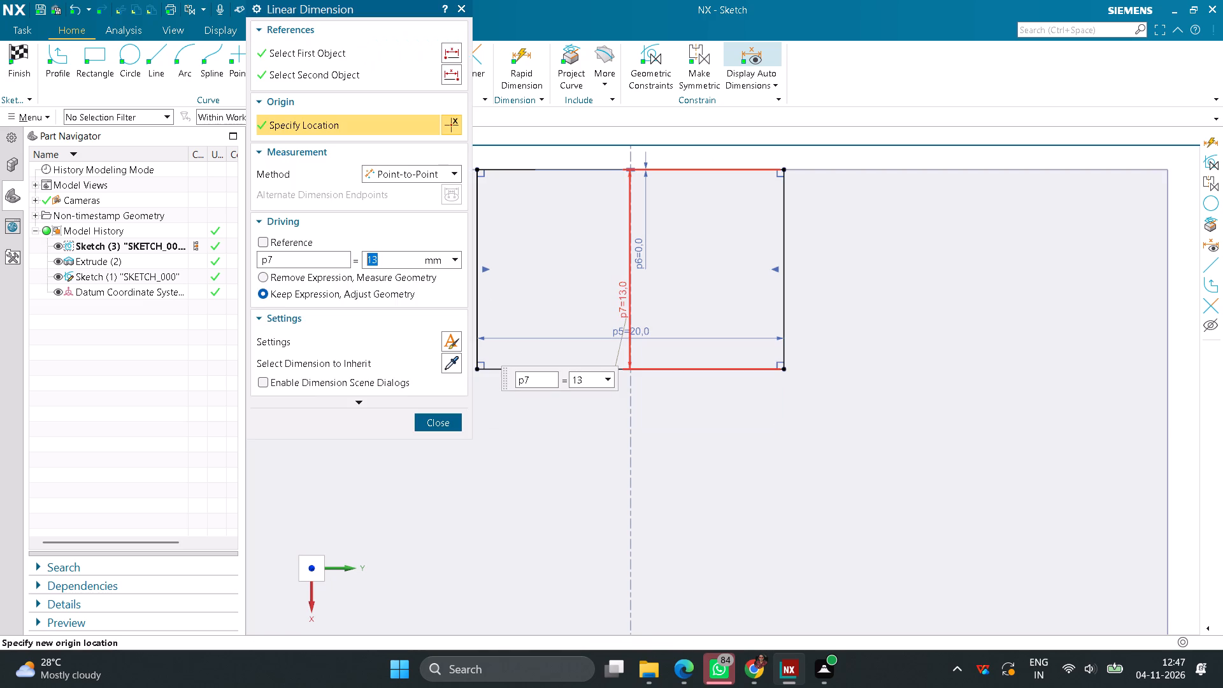
left_click(440, 420)
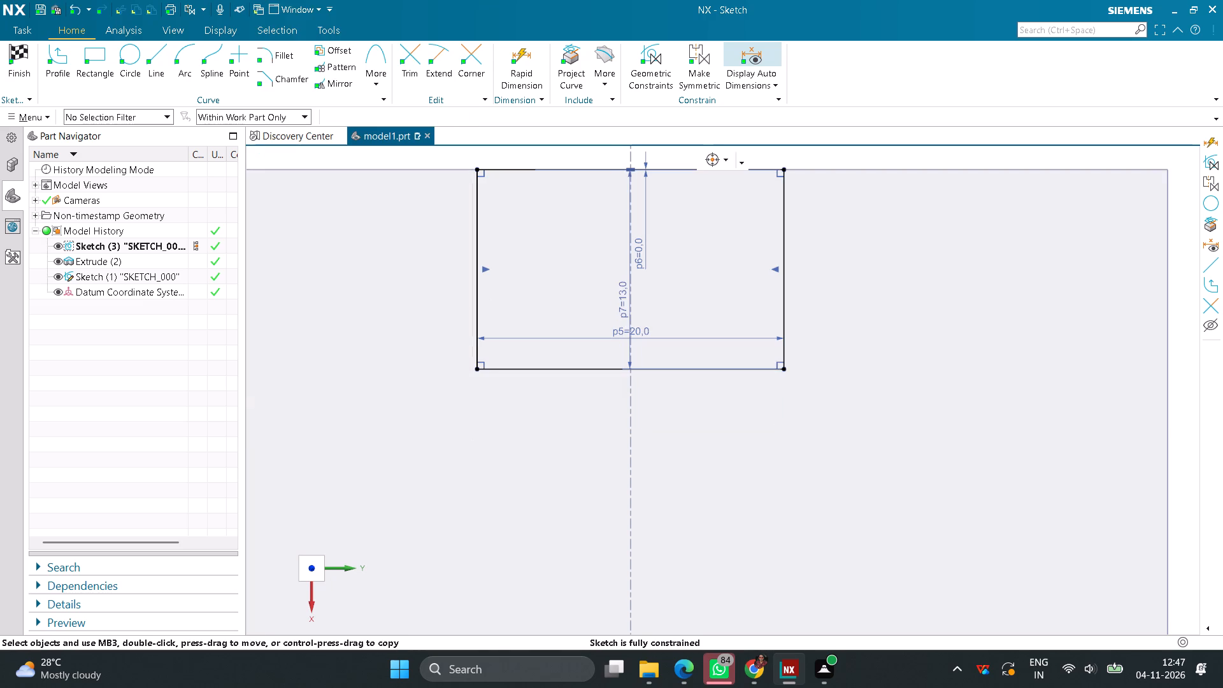
left_click(11, 49)
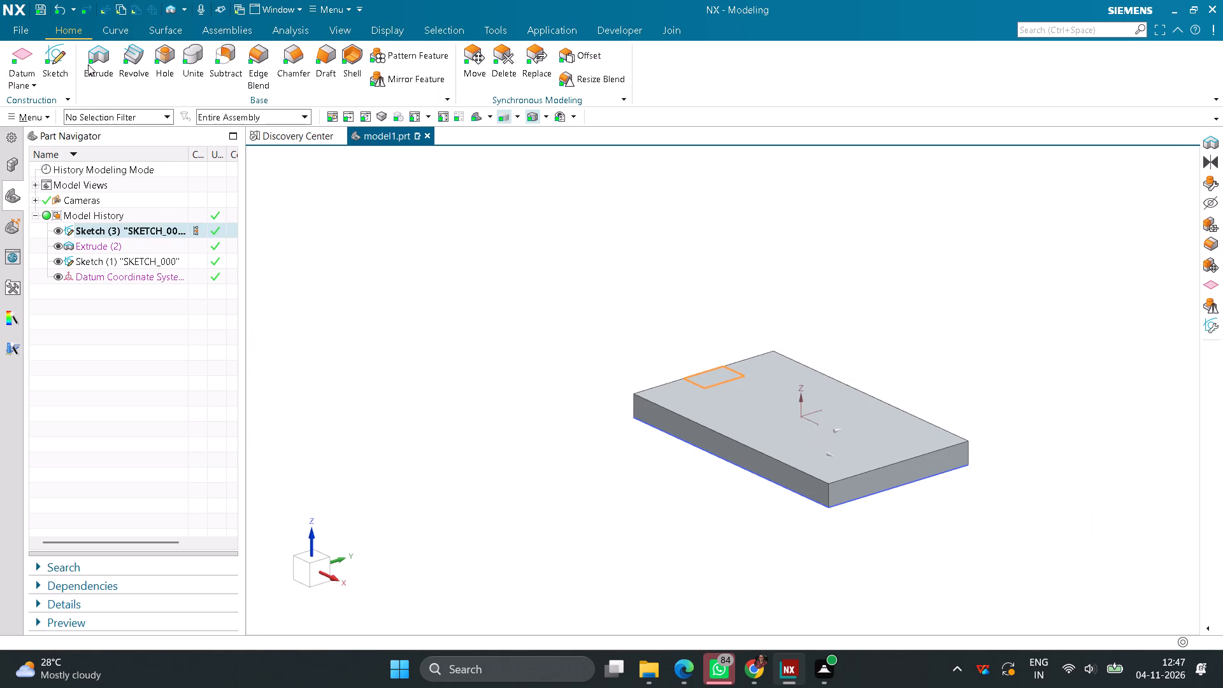
Extrude the small rectangle 10 mm downward with reversed direction to cut a notch in the plate's short edge.
left_click(90, 64)
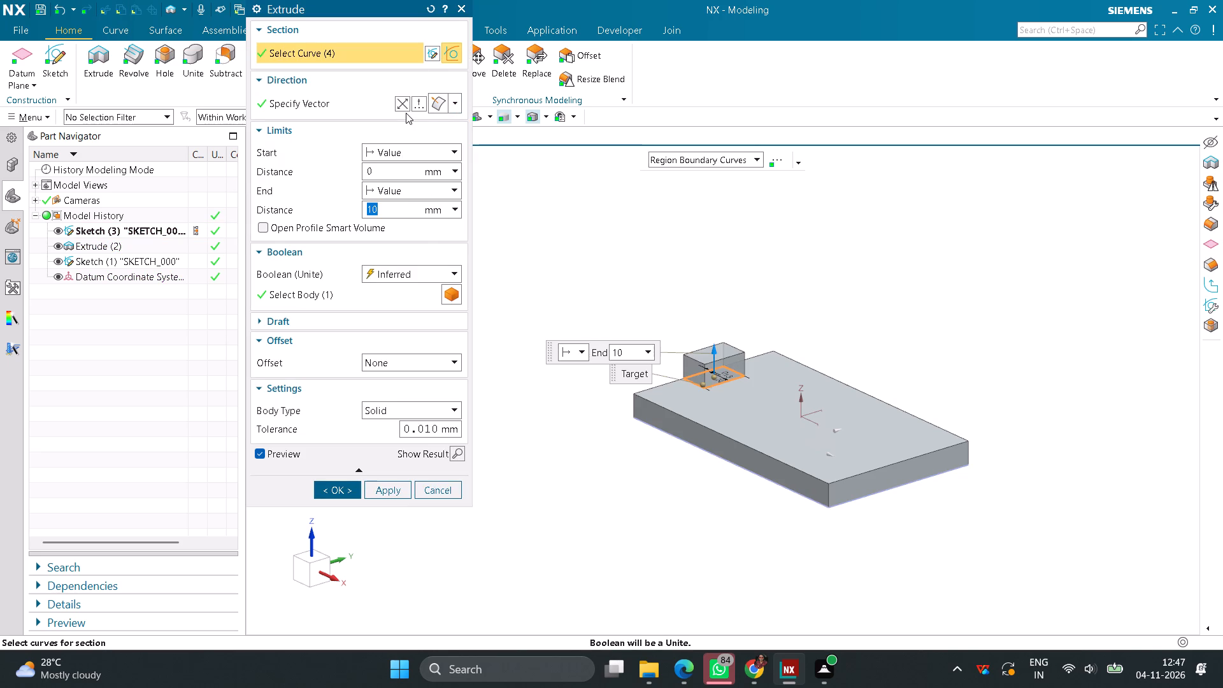
left_click(406, 113)
left_click(404, 103)
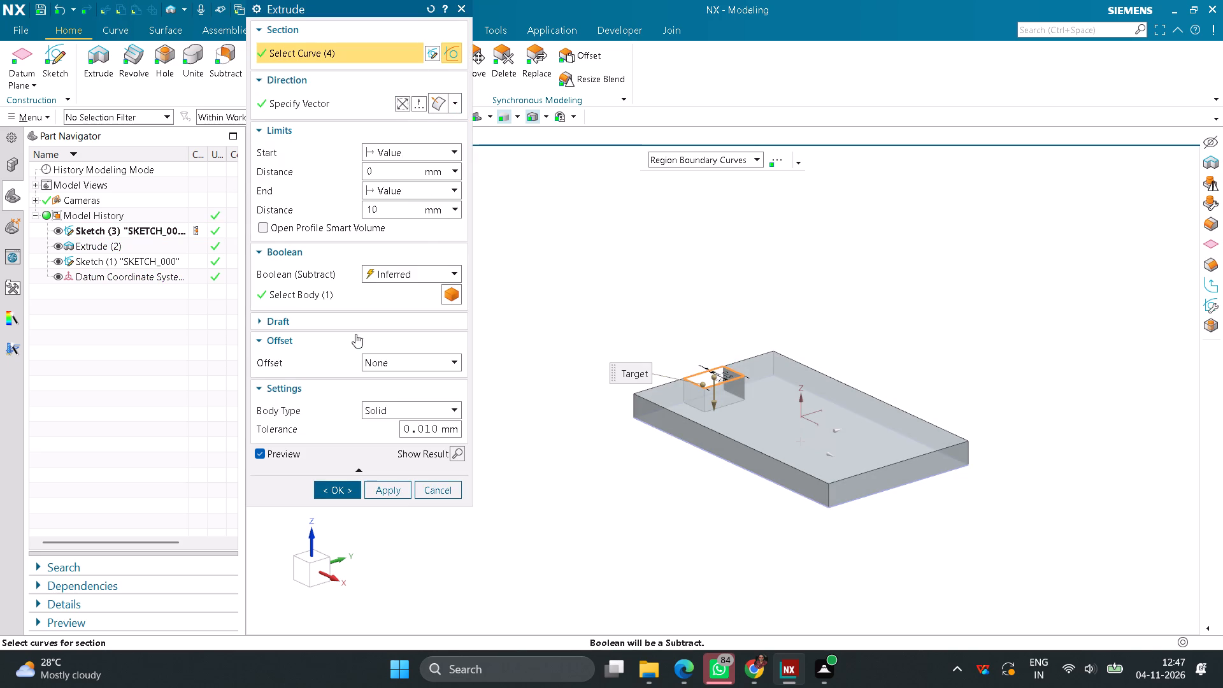
left_click(343, 487)
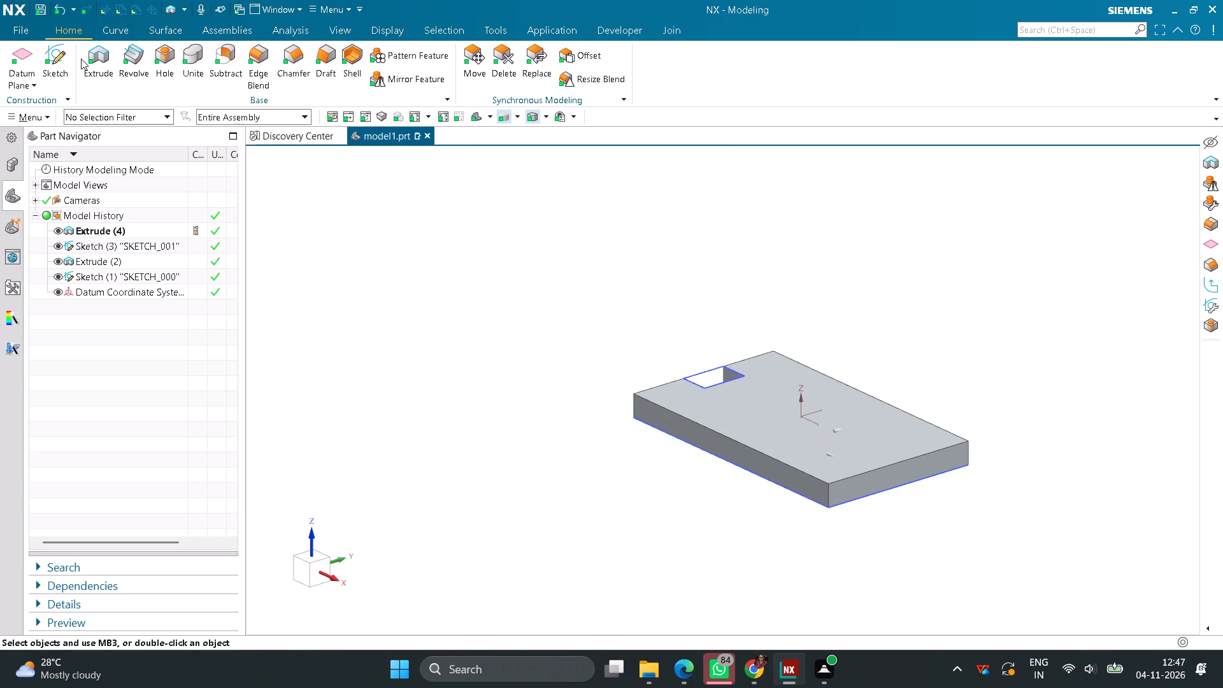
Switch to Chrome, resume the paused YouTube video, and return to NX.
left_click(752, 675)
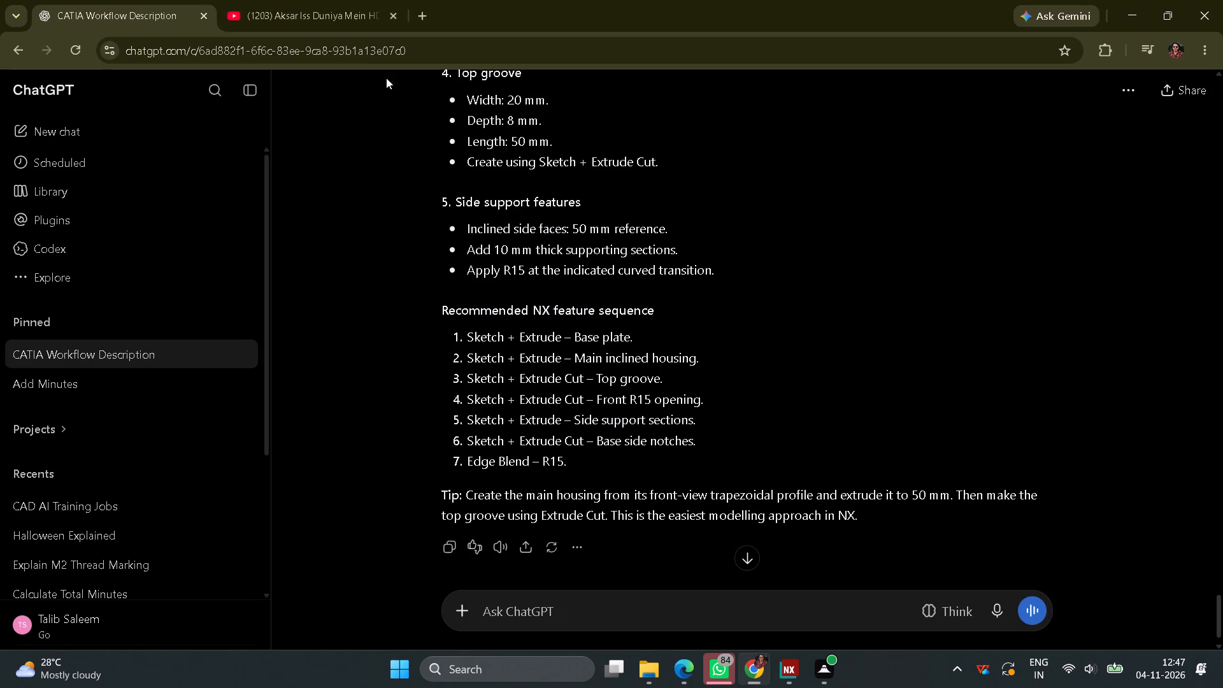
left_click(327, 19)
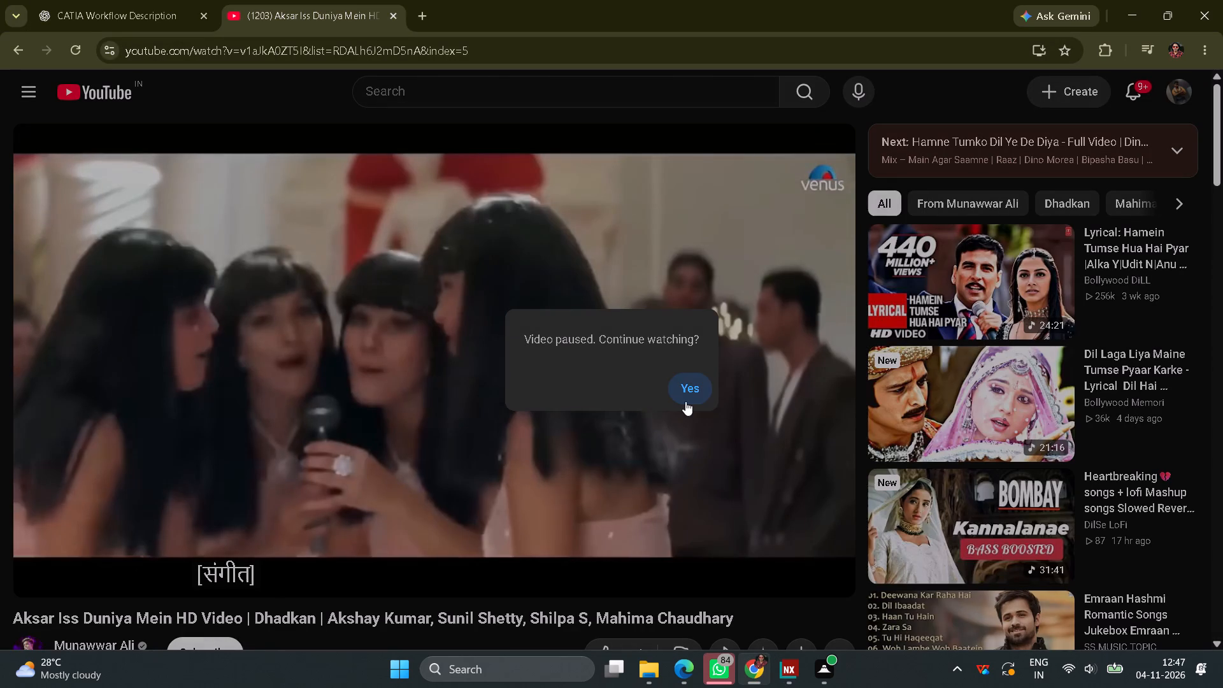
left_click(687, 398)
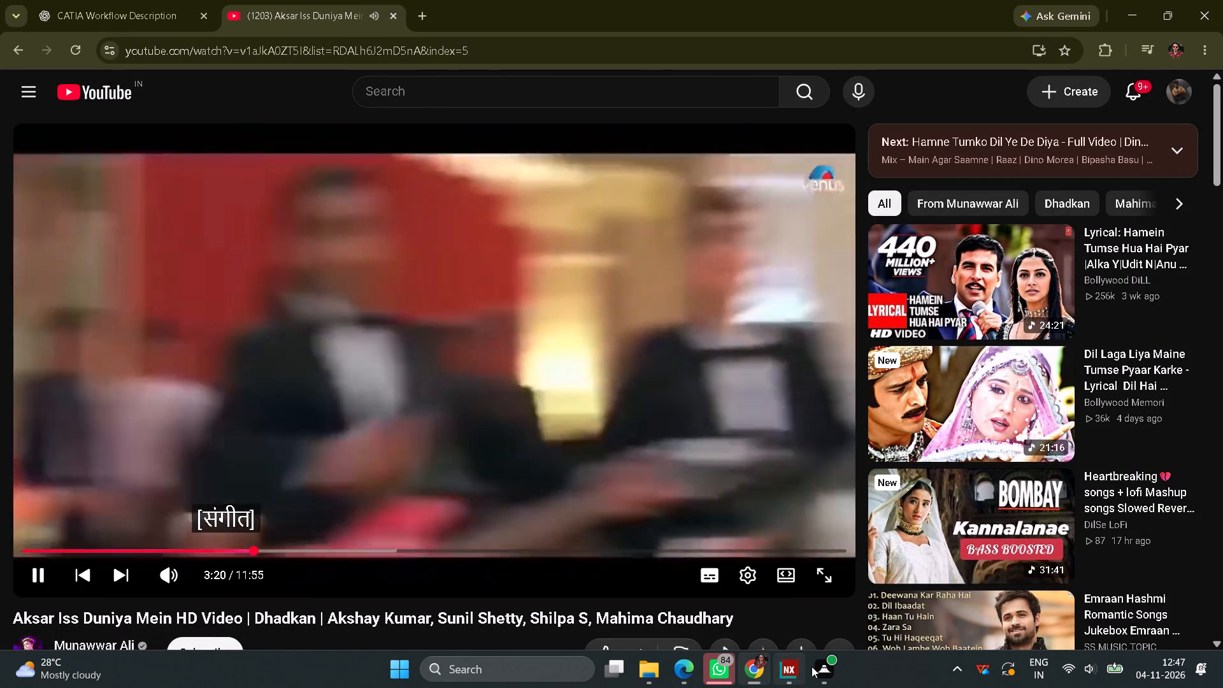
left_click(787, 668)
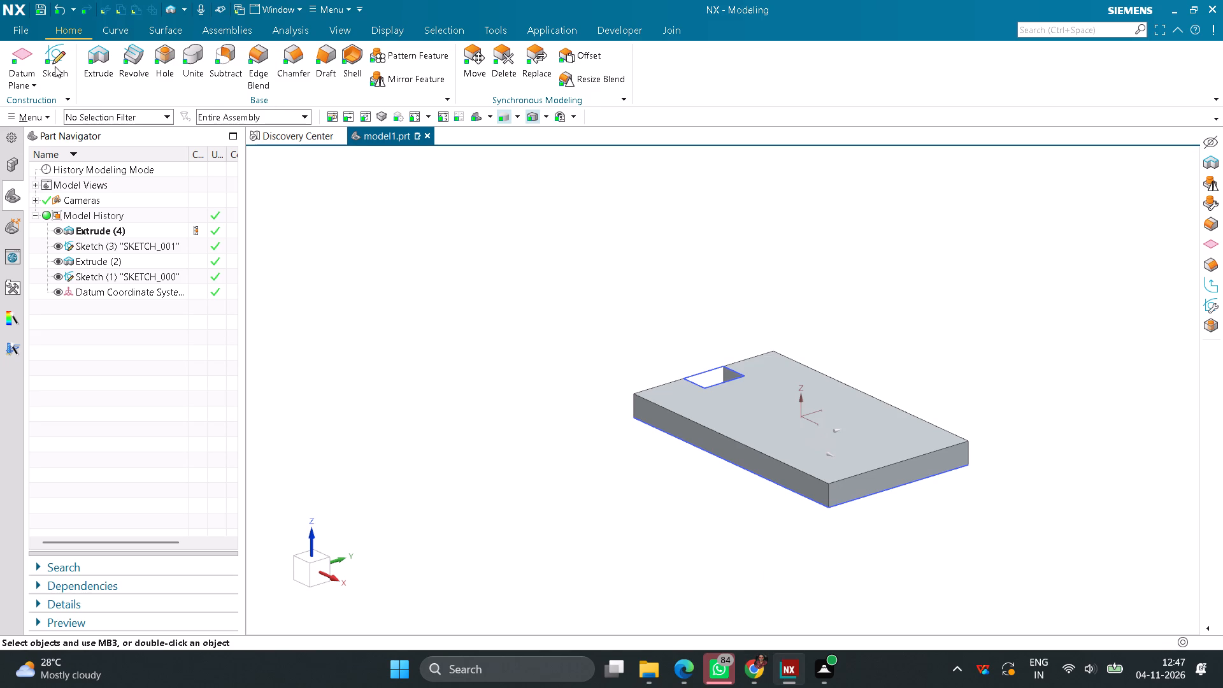
On the plate's top face, start a sketch and draw a rectangle about 22 × 14 mm on the short edge opposite the notch.
left_click(55, 66)
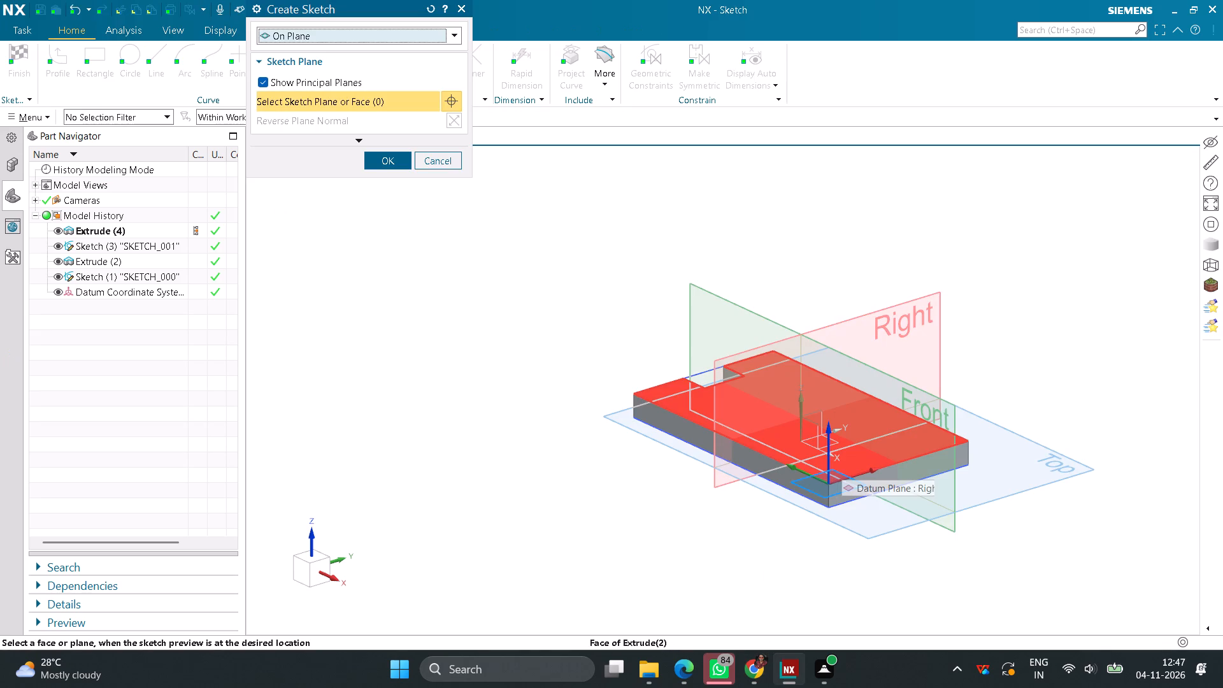
left_click(871, 456)
left_click(390, 162)
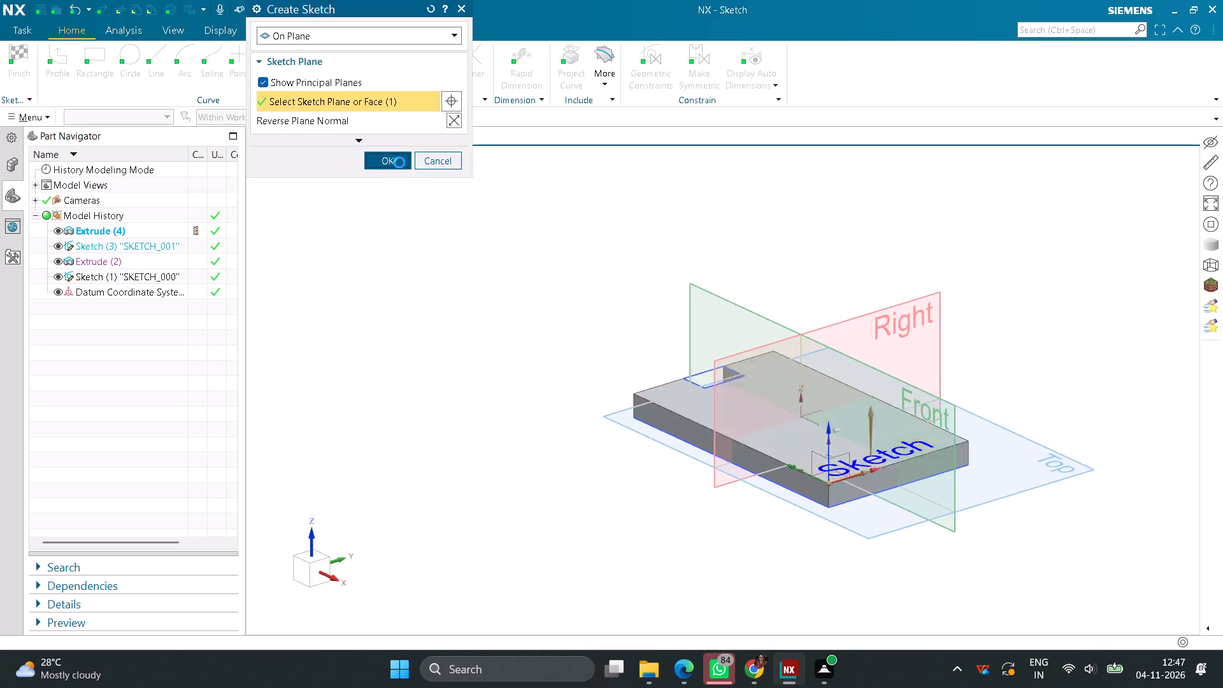
left_click(98, 62)
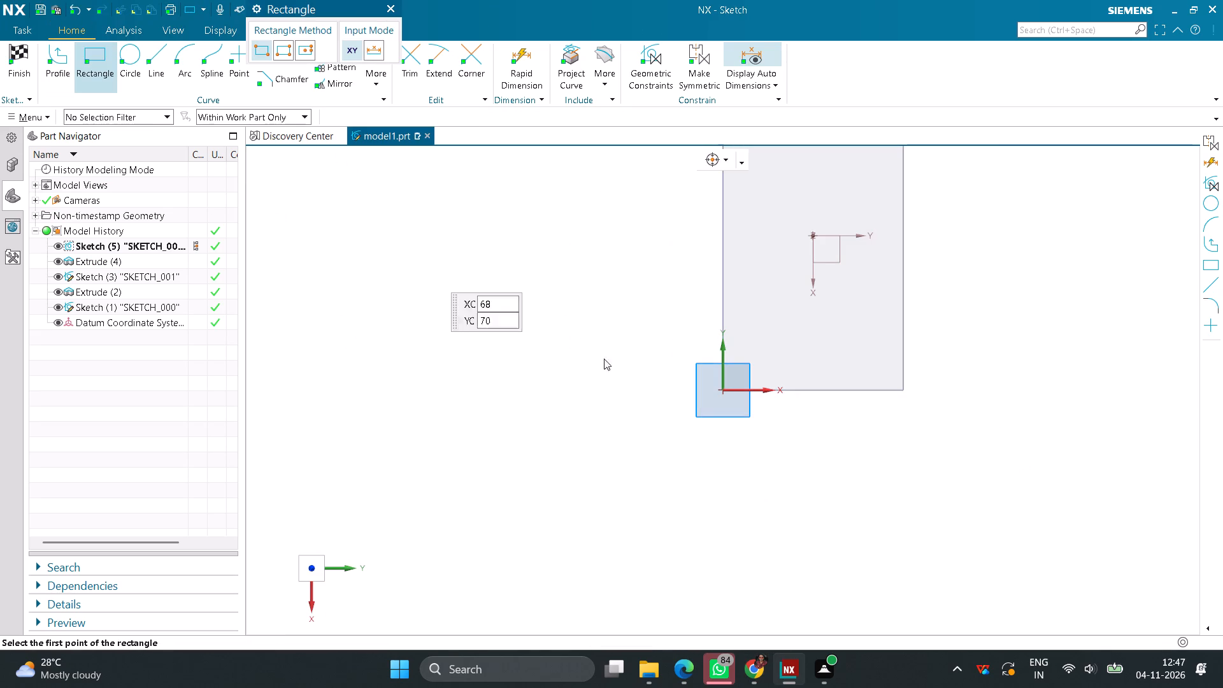
scroll(865, 344, "up", 4)
left_click(689, 368)
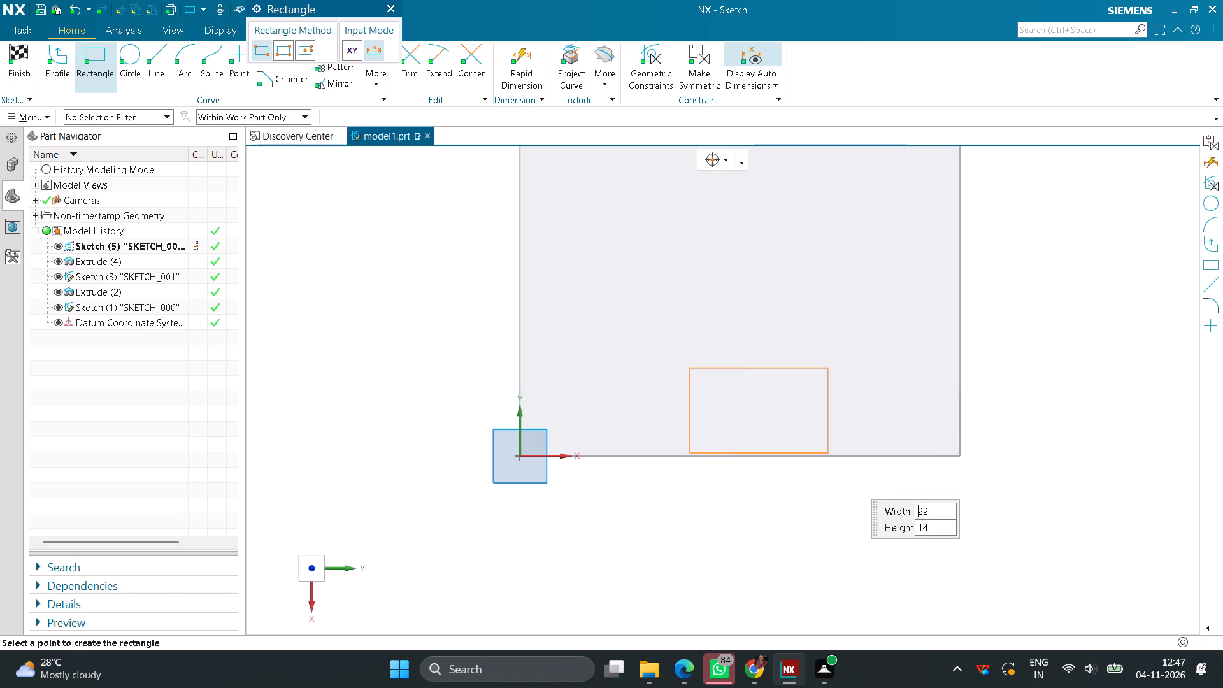
left_click(827, 455)
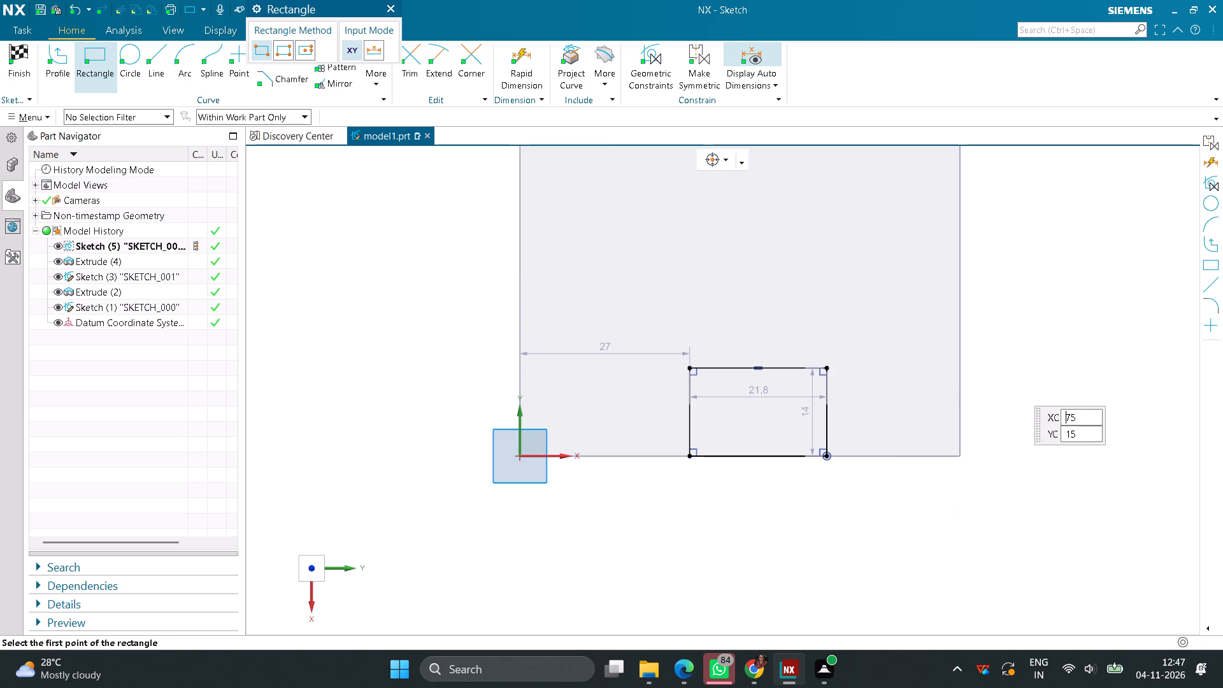
Make the new rectangle's two side lines symmetric about the datum X axis along the plate's centre.
scroll(992, 361, "down", 2)
left_click(687, 76)
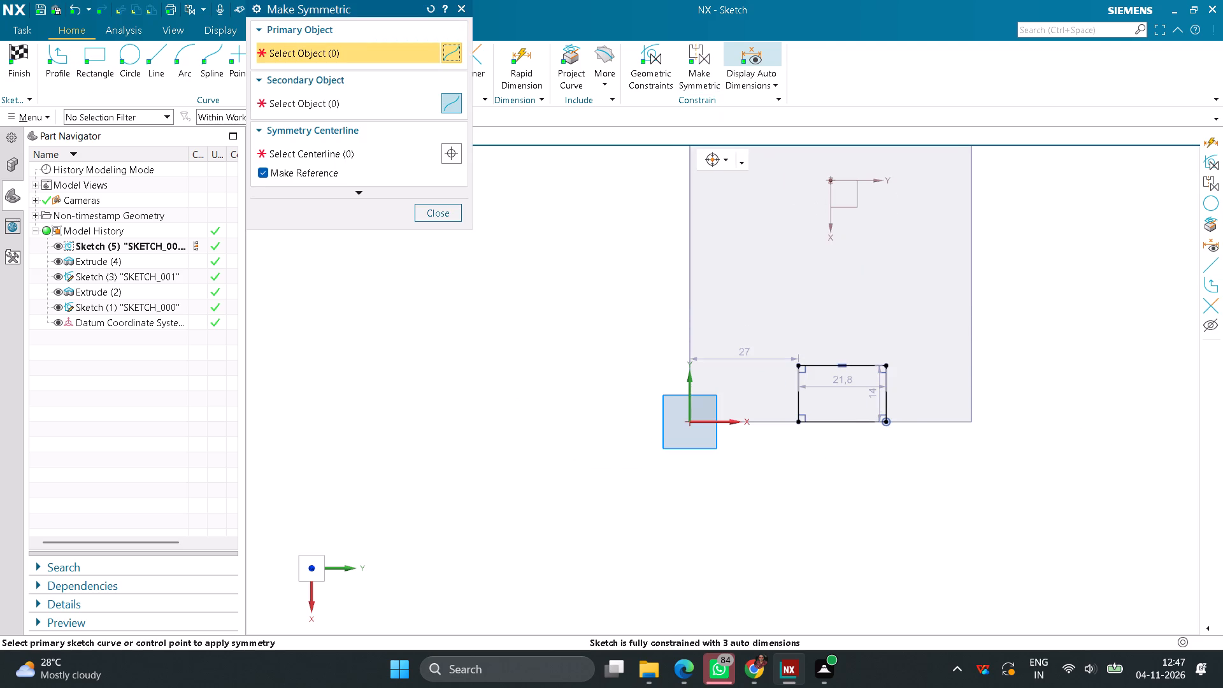
middle_click_drag(1001, 392, 805, 504)
right_click_drag(1001, 392, 805, 504)
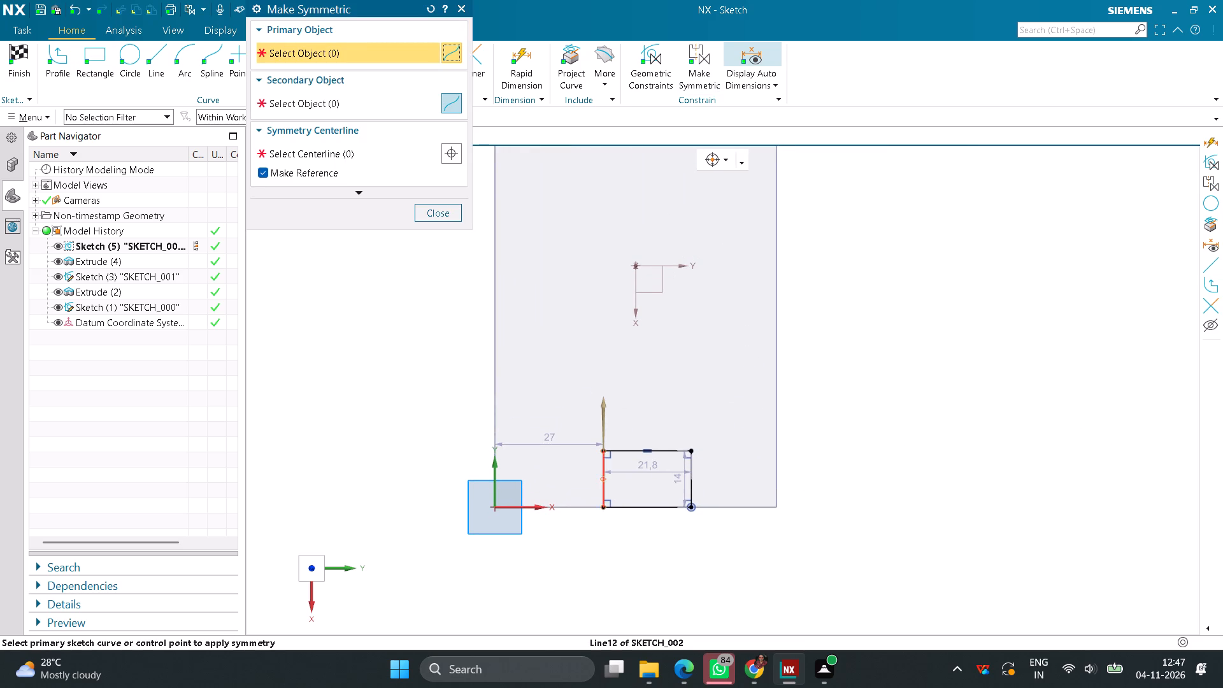
left_click(601, 466)
left_click(692, 463)
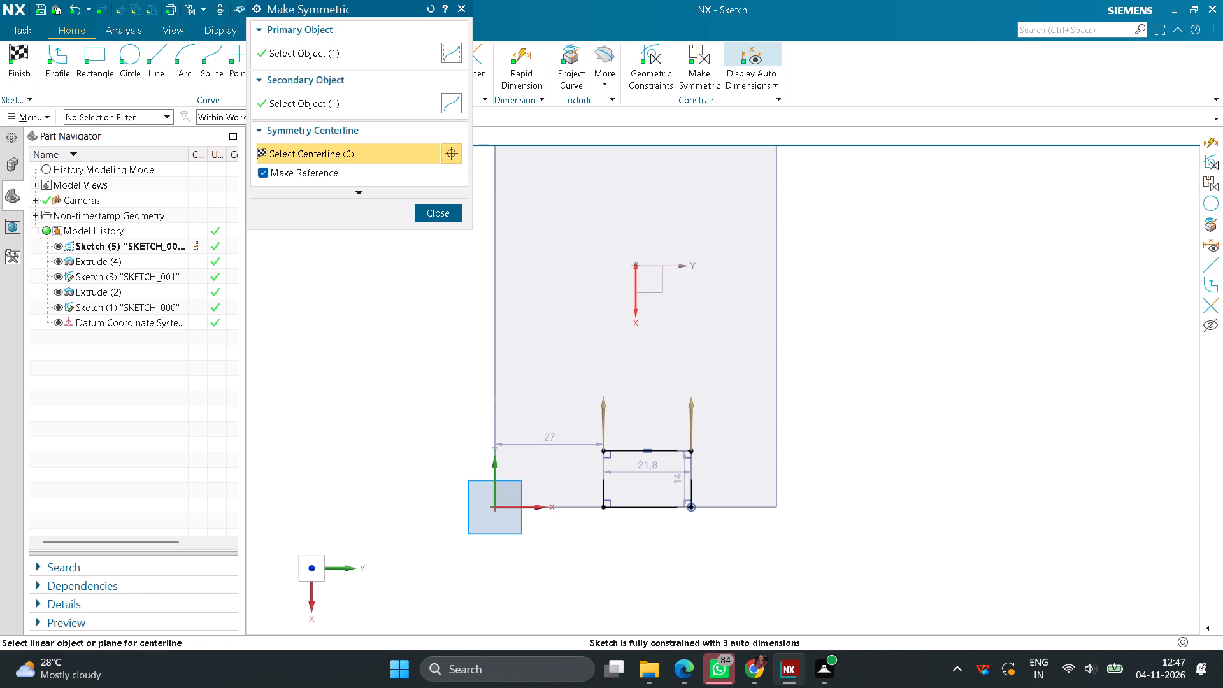
left_click(632, 306)
scroll(651, 489, "up", 5)
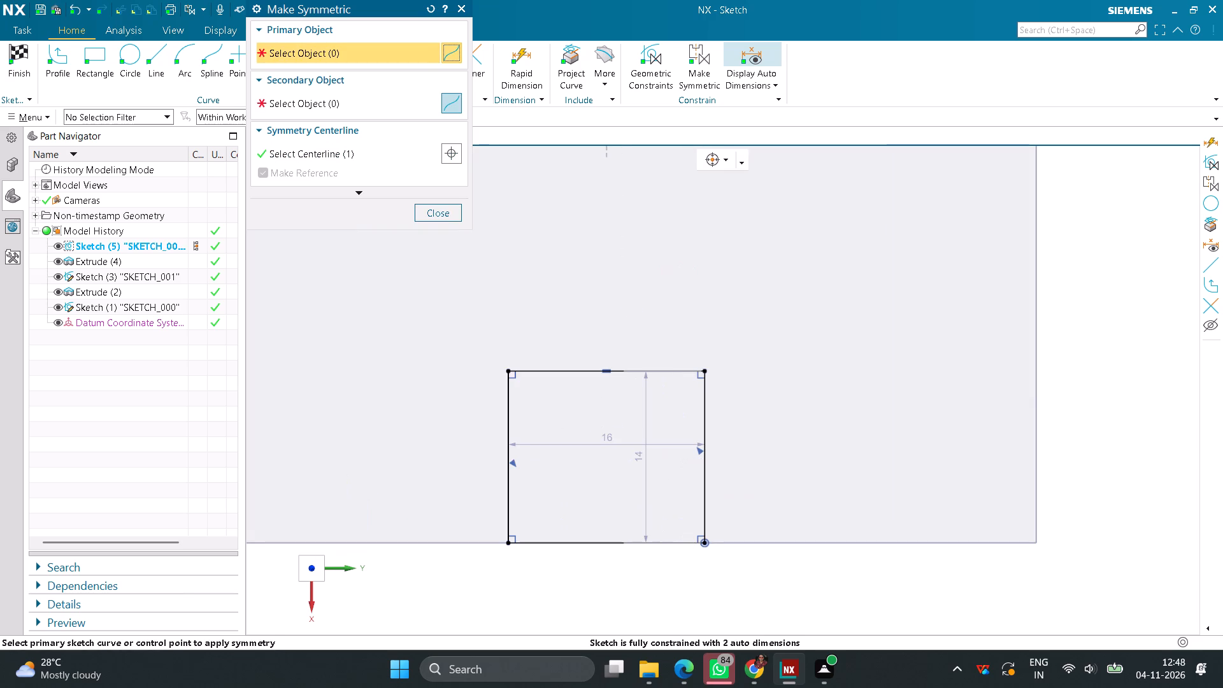
left_click(647, 463)
left_click(453, 219)
Set the new rectangle's length along the plate to 13 mm.
double_click(642, 469)
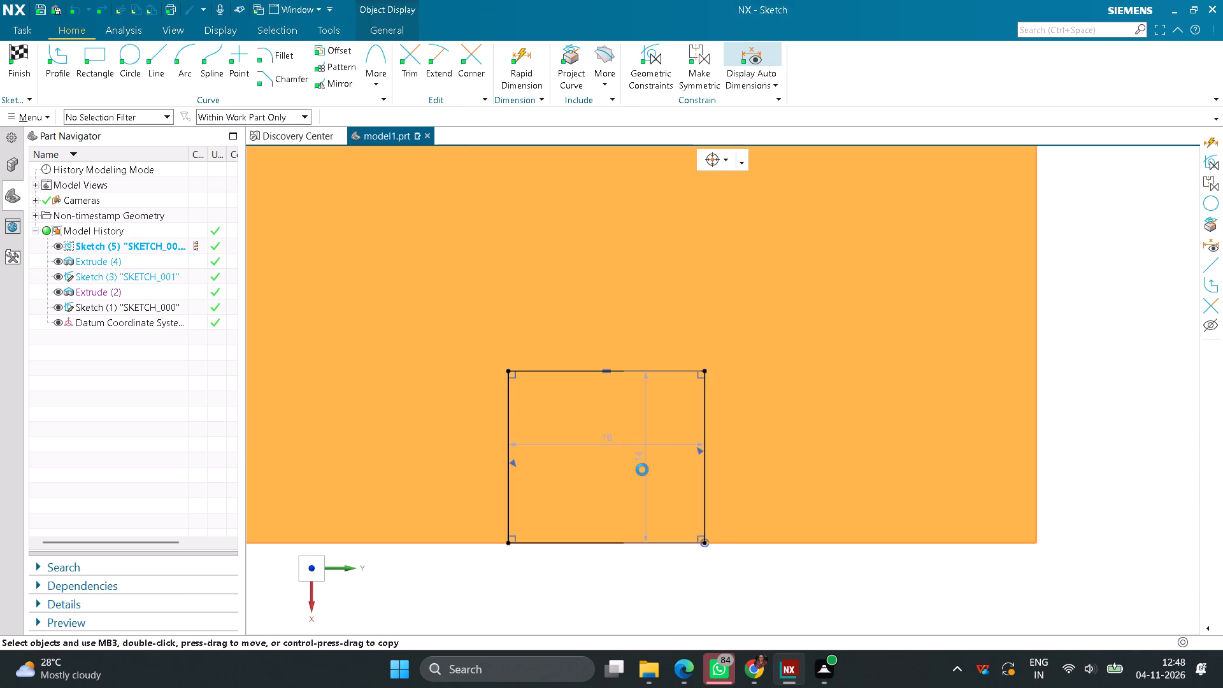
left_click(451, 440)
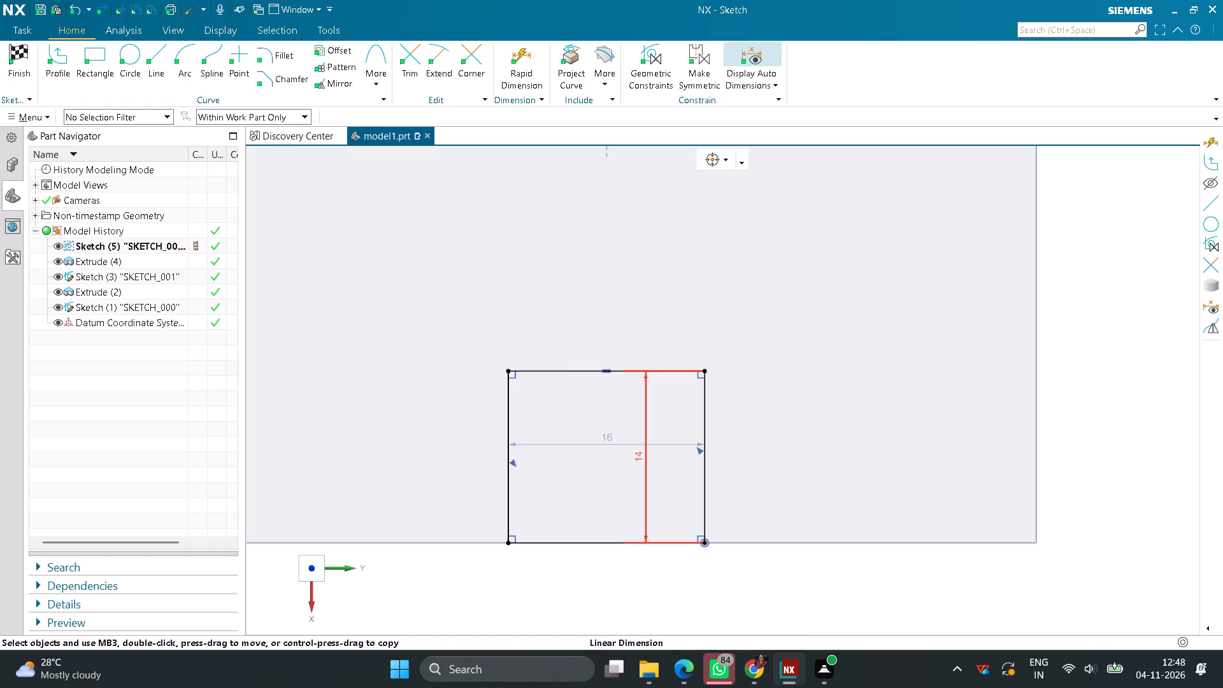
double_click(644, 472)
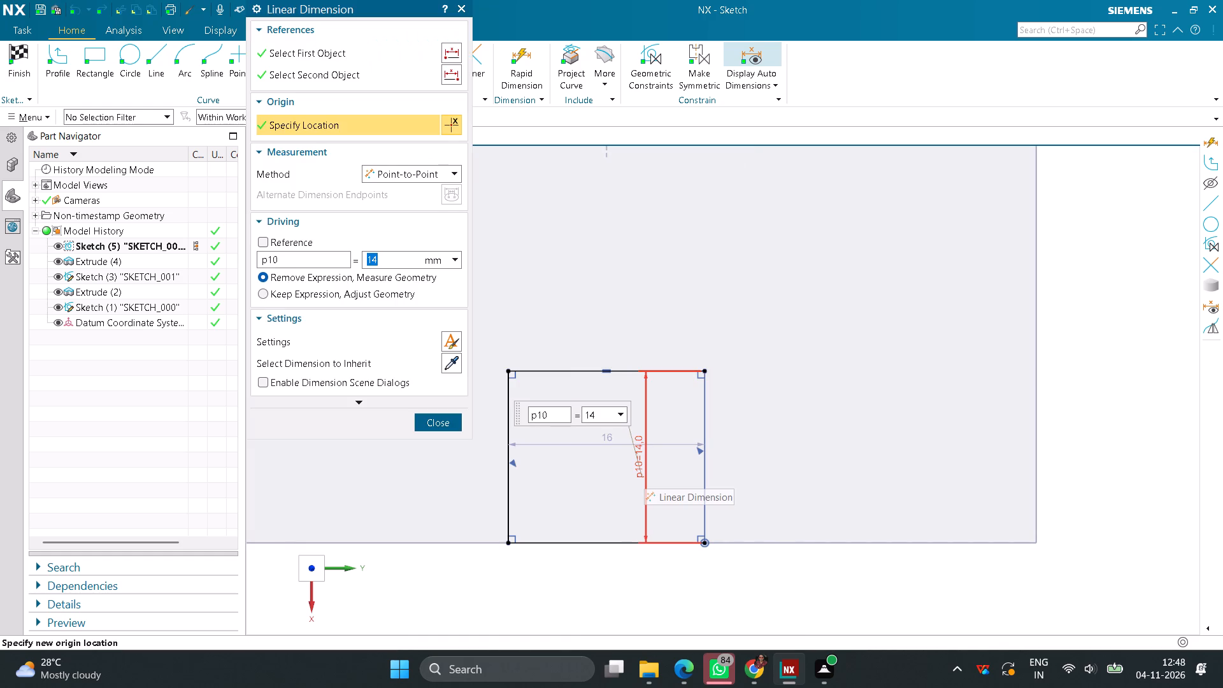
type("13")
key("Return")
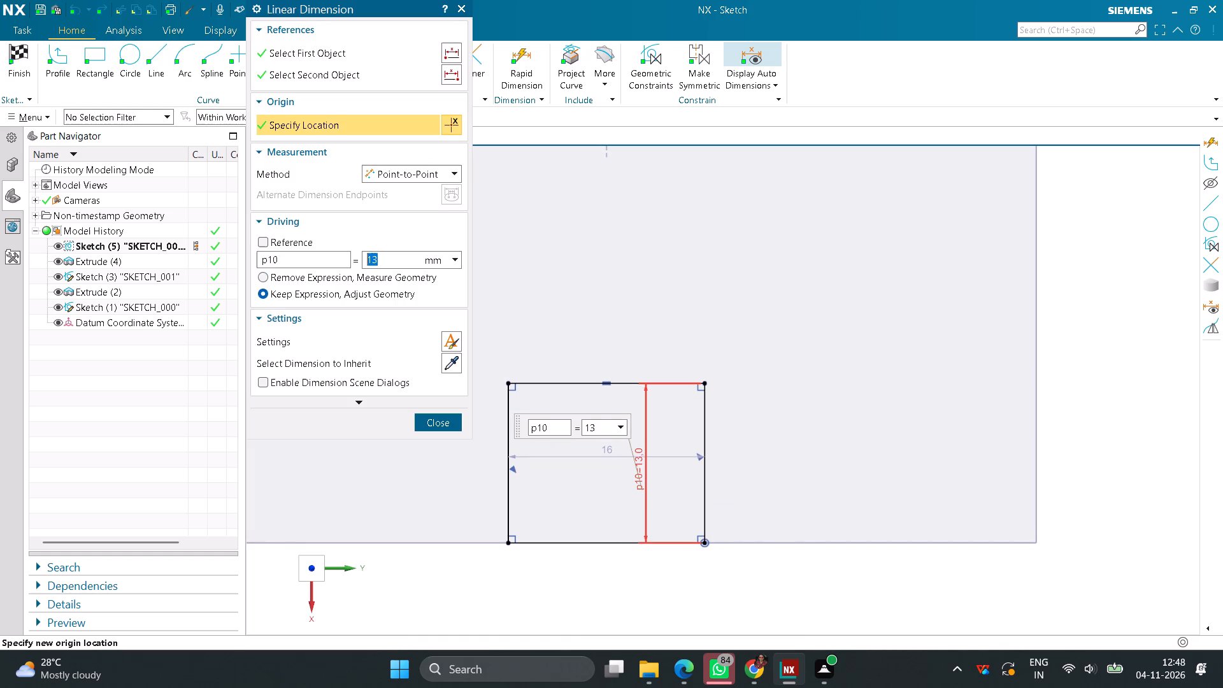
left_click(450, 422)
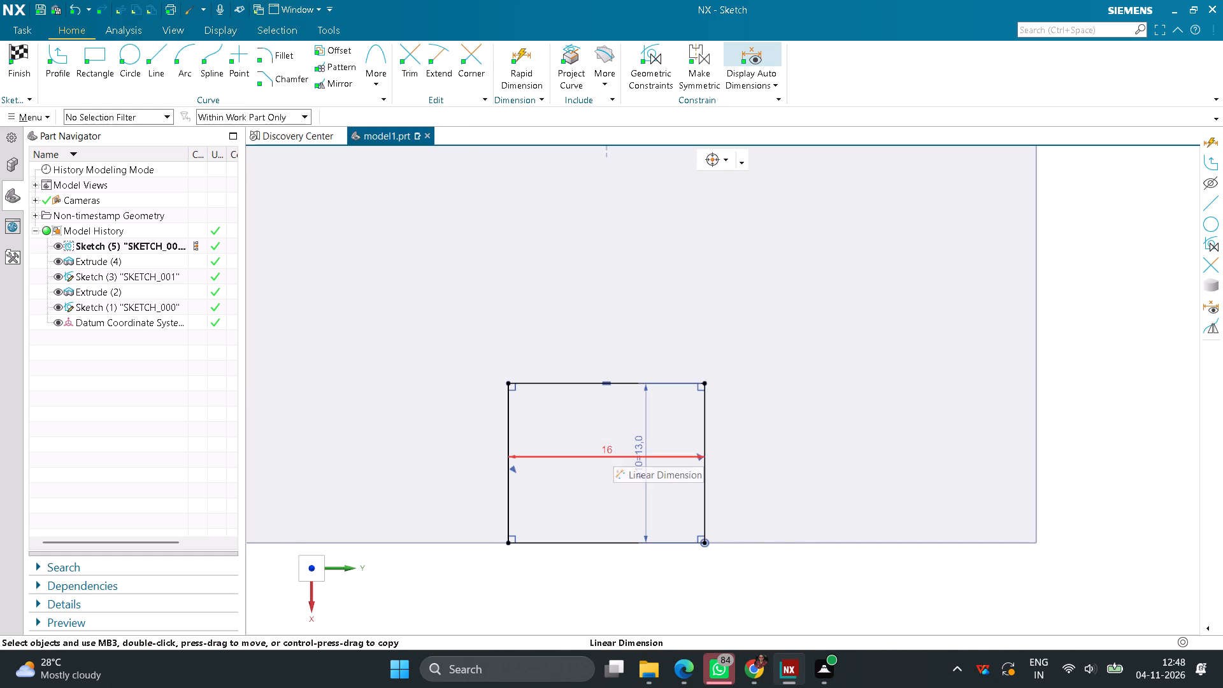
Set the new rectangle's width across the plate to 20 mm and finish the sketch.
double_click(613, 451)
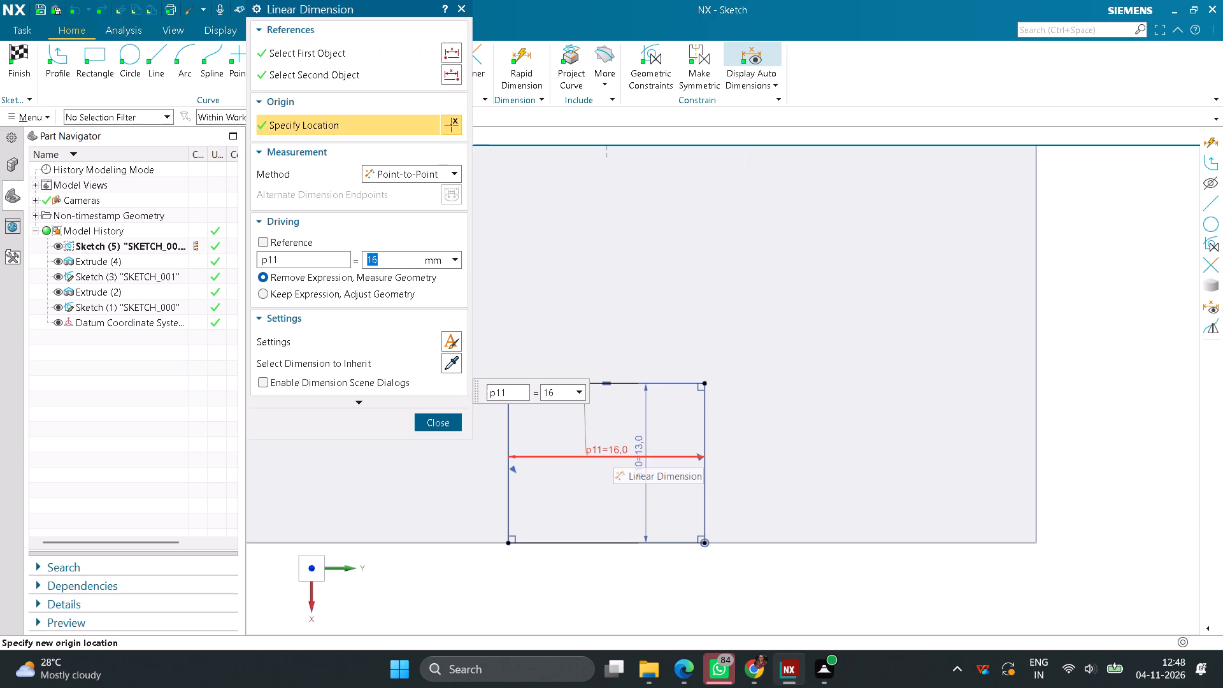
type("20")
key("Return")
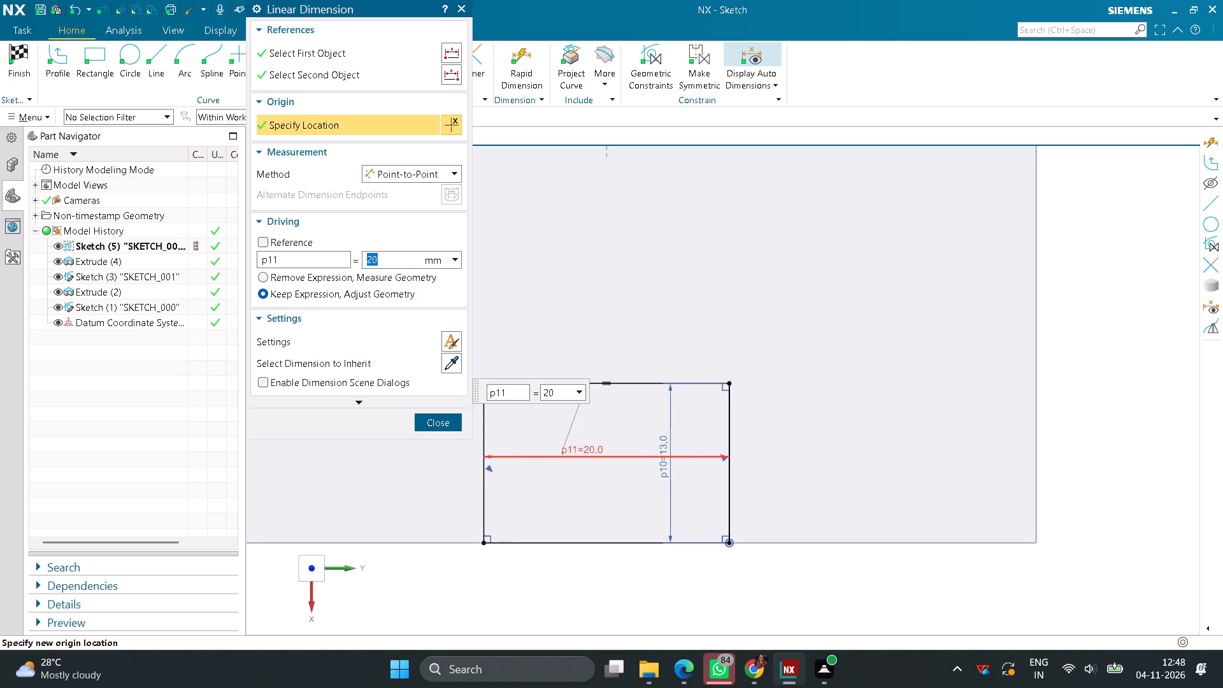
left_click(457, 427)
scroll(517, 399, "down", 5)
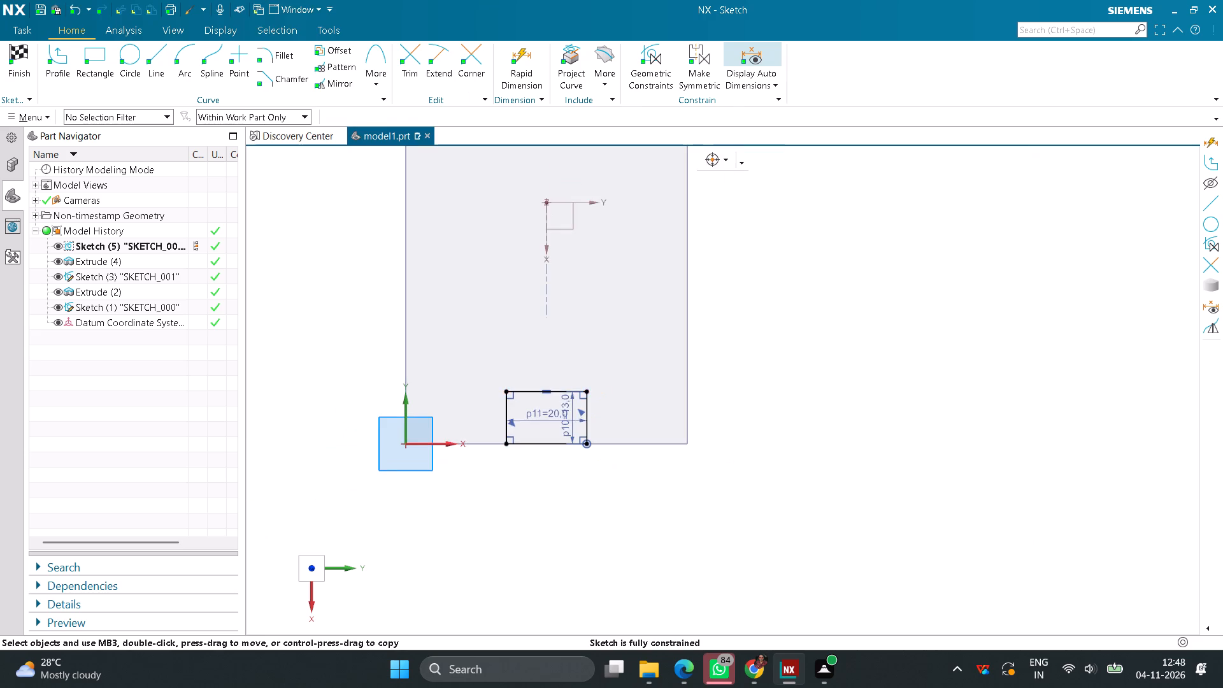
scroll(713, 475, "down", 3)
left_click(19, 55)
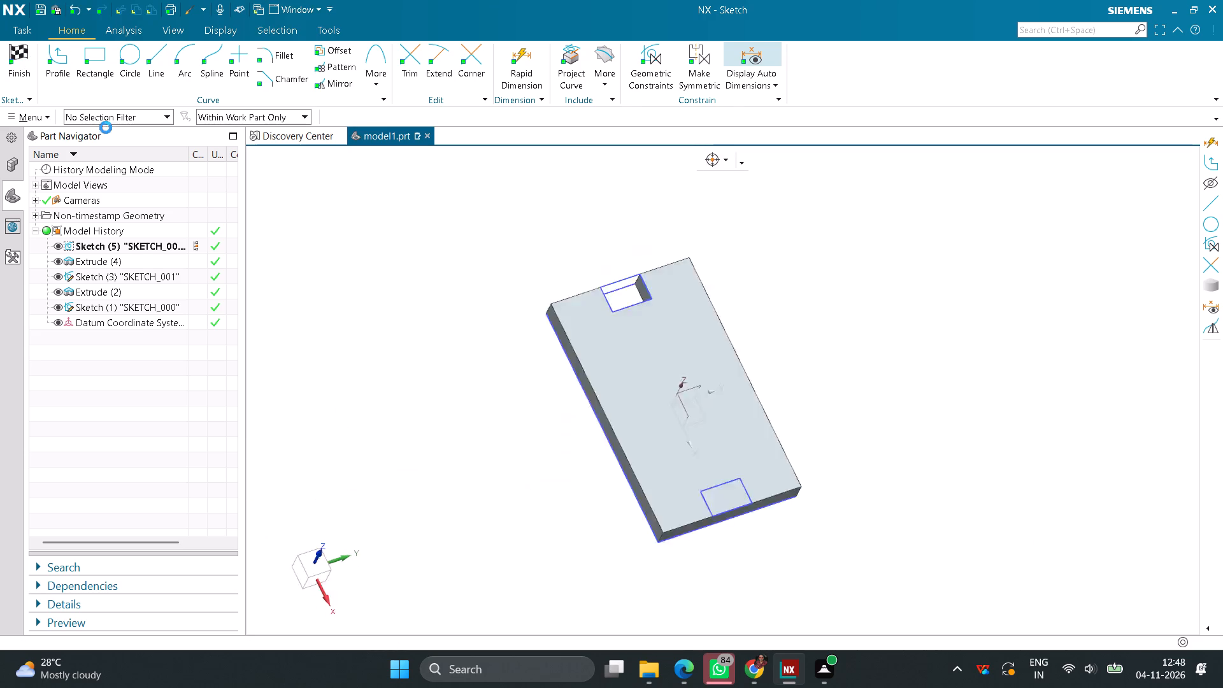
Extrude the second rectangle 10 mm downward with reversed direction to cut a matching notch in the opposite short edge.
left_click(108, 64)
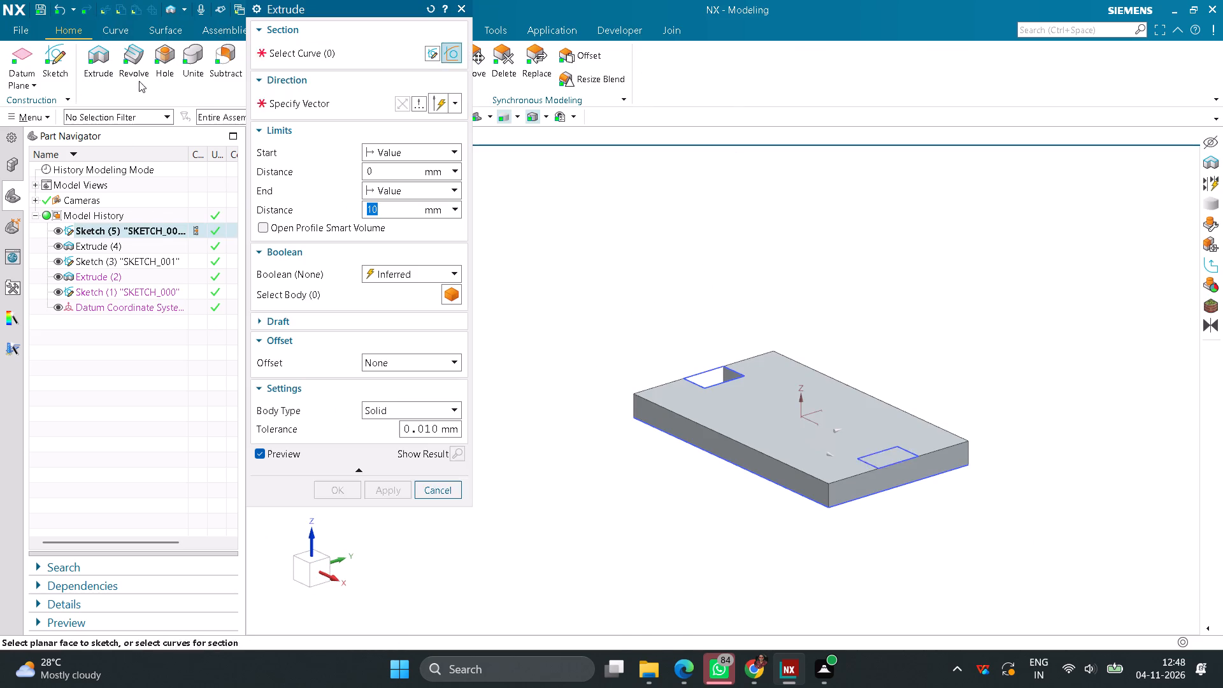
left_click(404, 101)
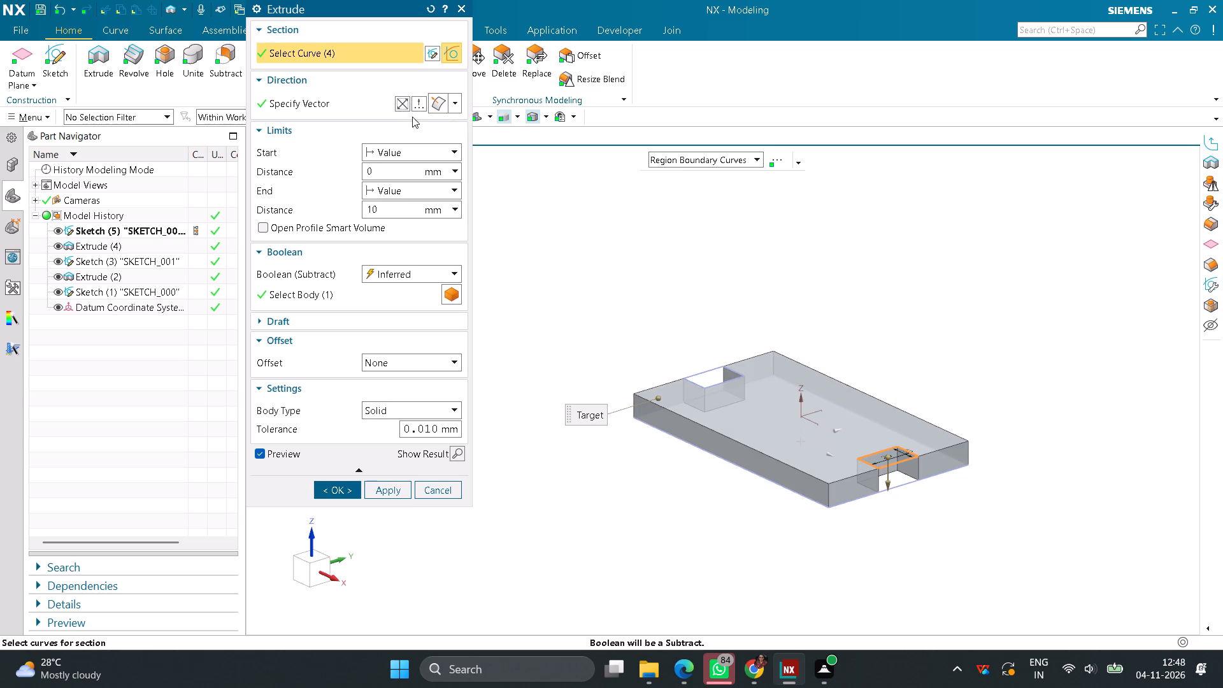
left_click(333, 492)
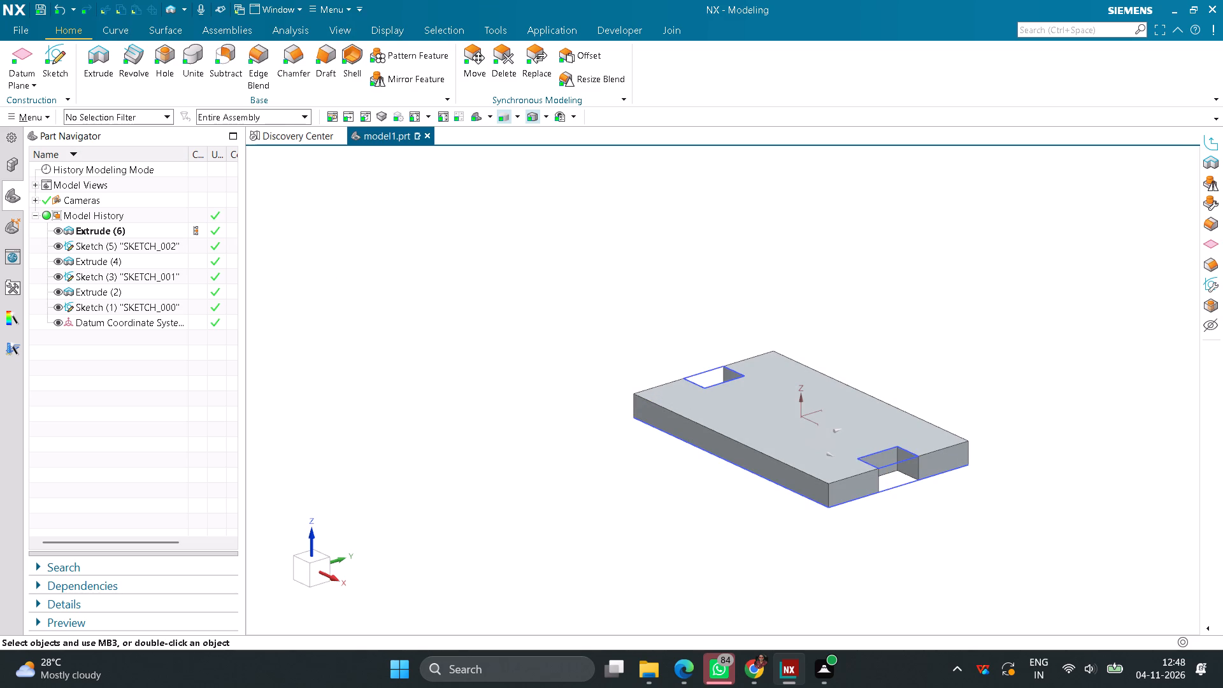
Sketch a centre-based rectangle 70 mm wide and 30 mm high on the plate's top face, centred on the datum origin, and finish the sketch.
left_click(52, 59)
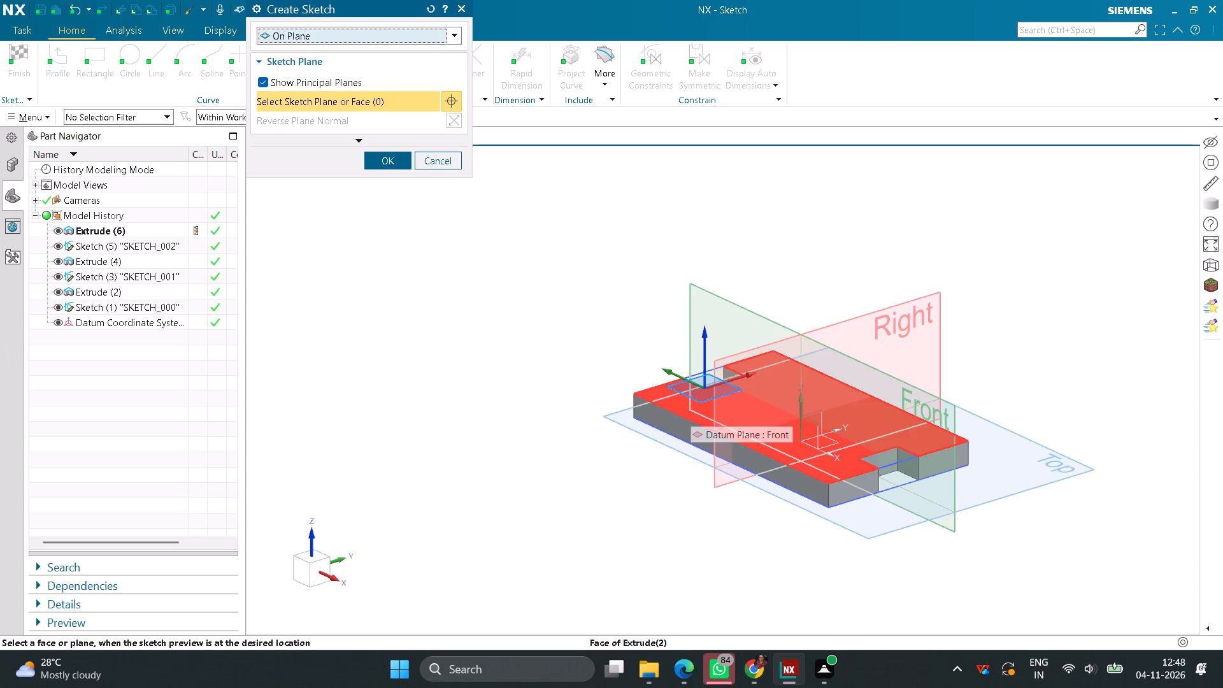
left_click(703, 408)
left_click(395, 169)
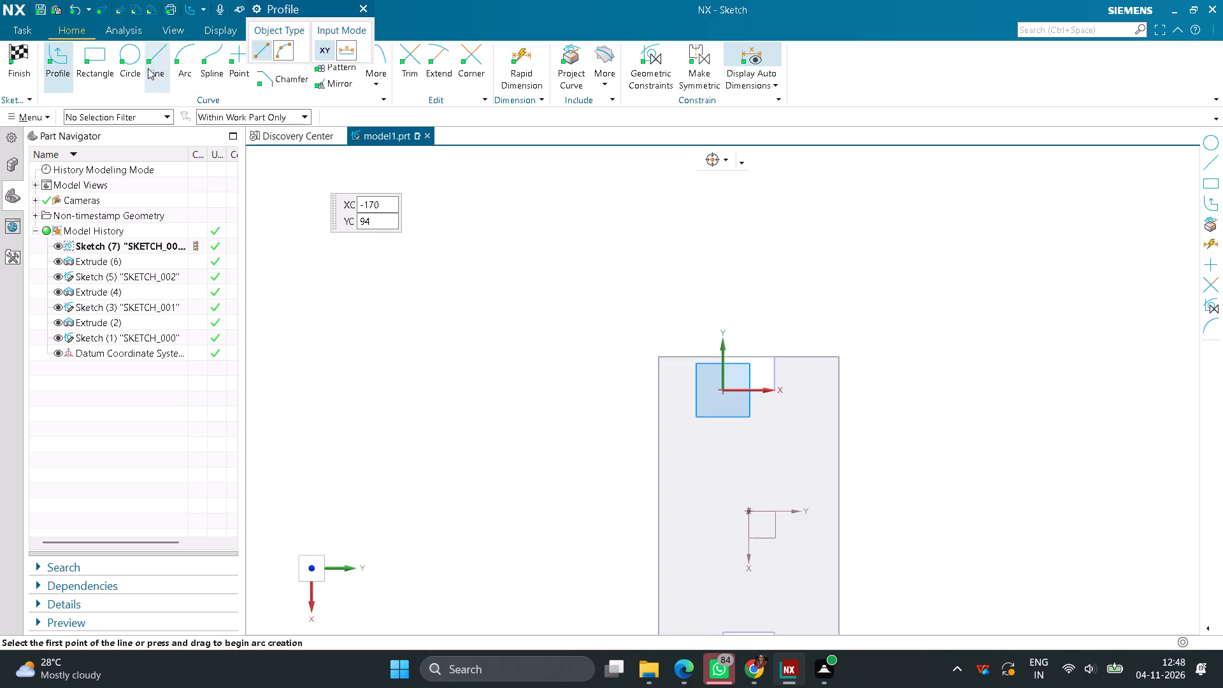
left_click(95, 58)
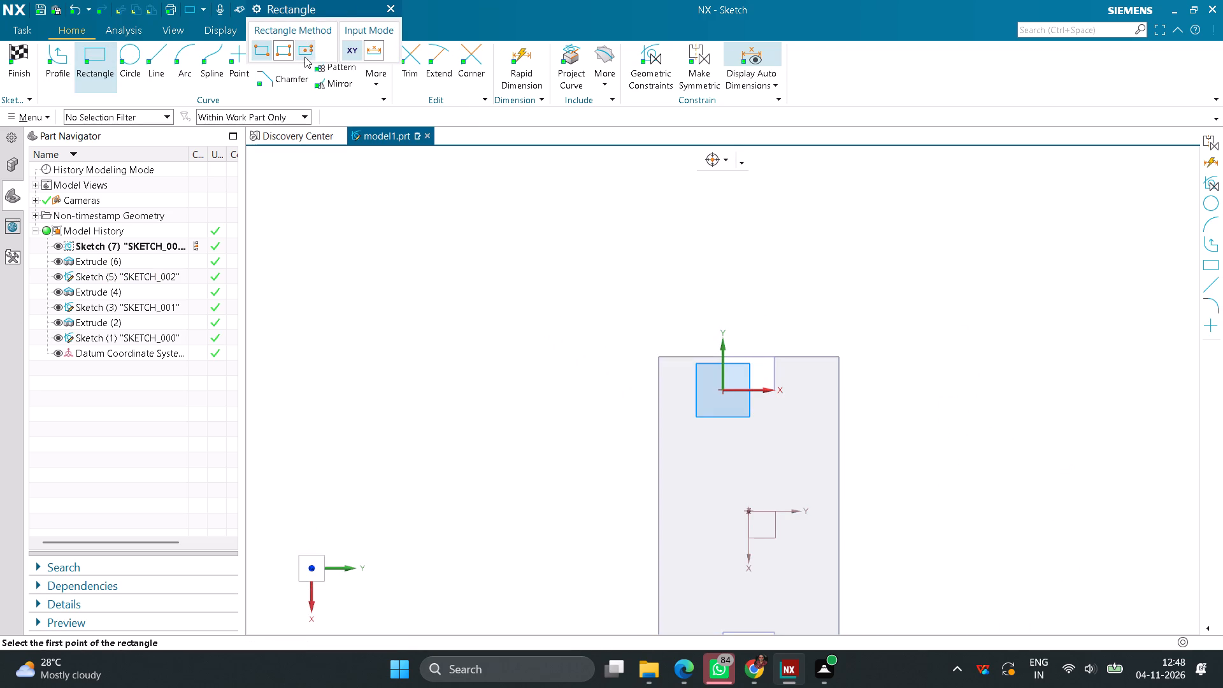
left_click(305, 57)
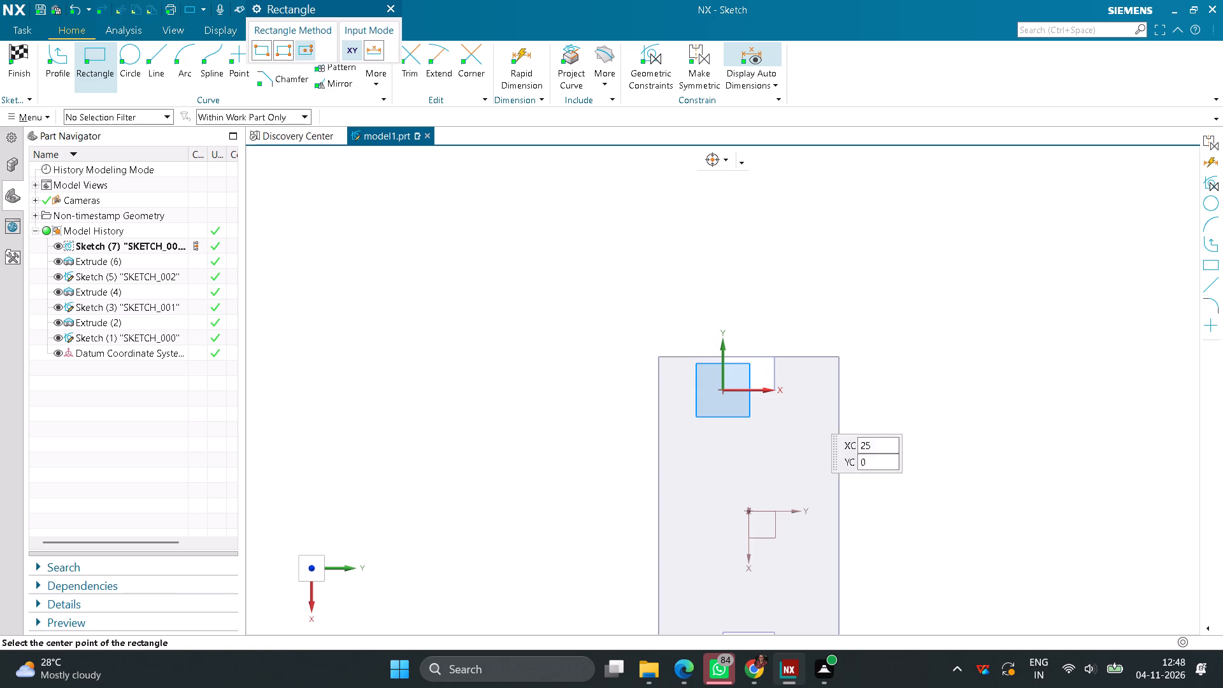
left_click(743, 508)
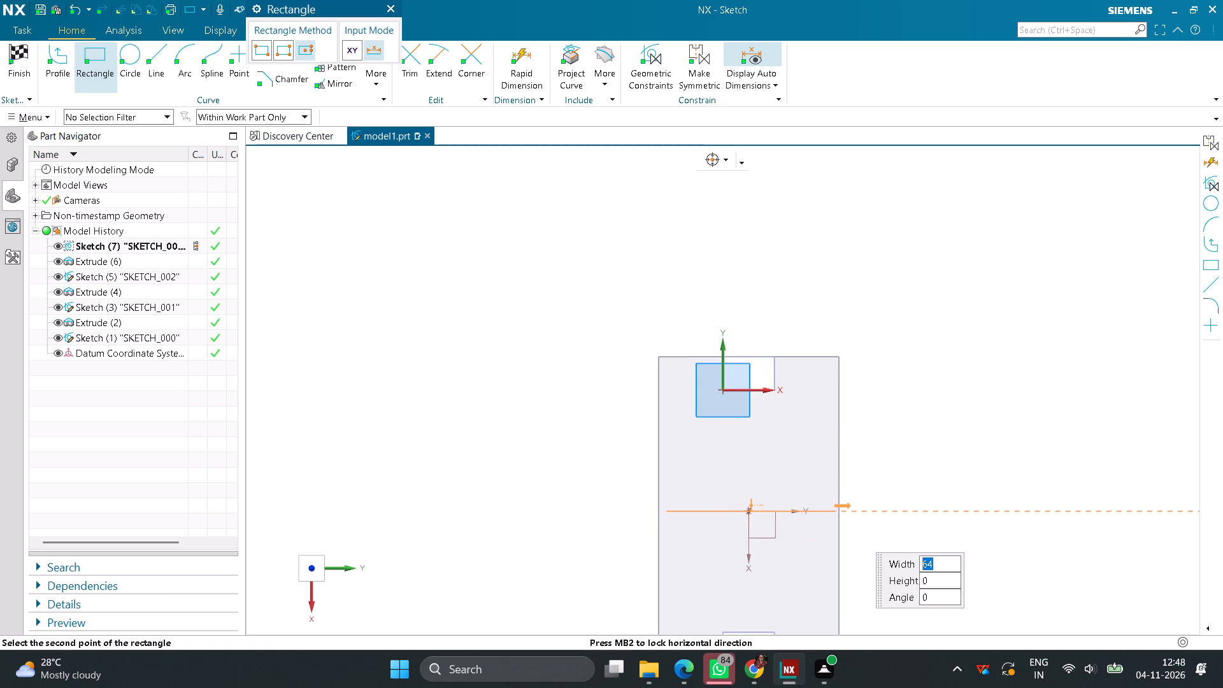
type("70")
key("Return")
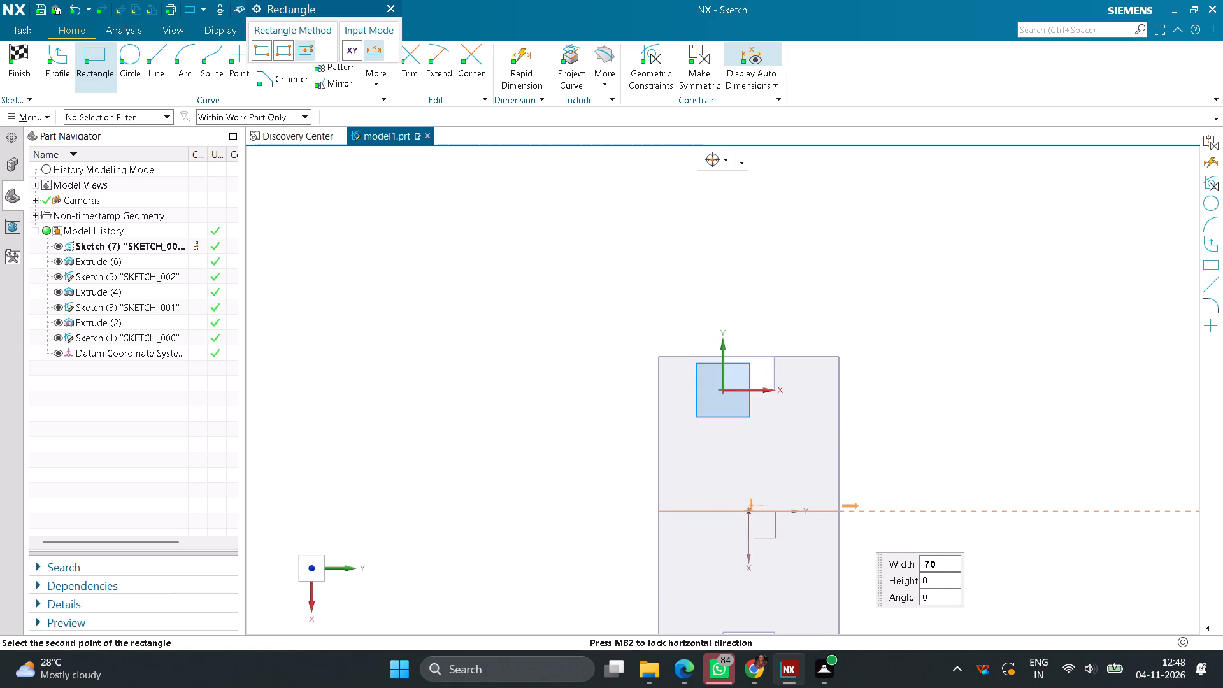
left_click(941, 510)
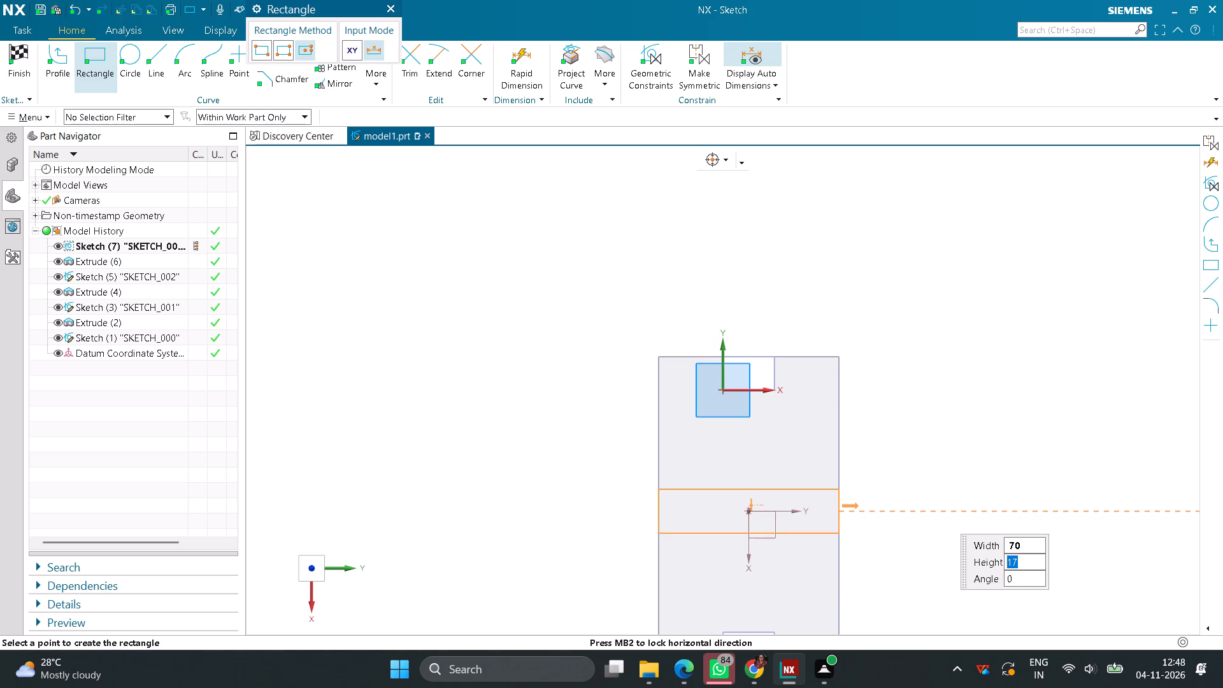
type("30")
key("Return")
key("Return")
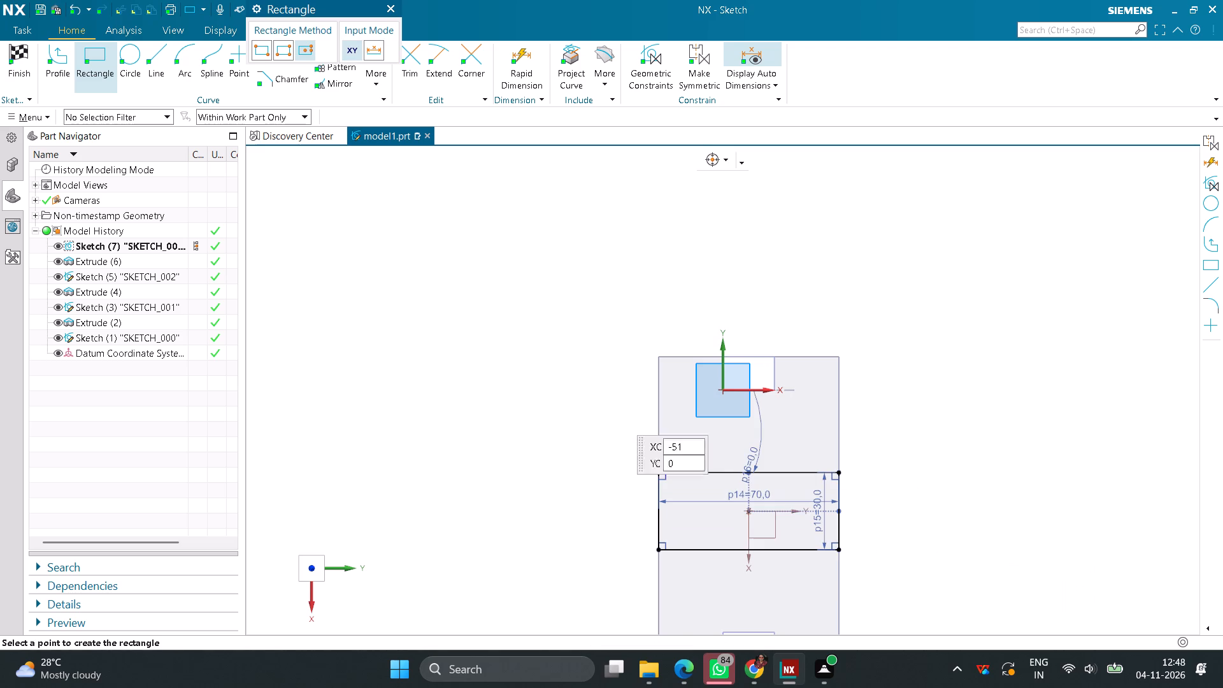
middle_click(534, 370)
left_click(15, 50)
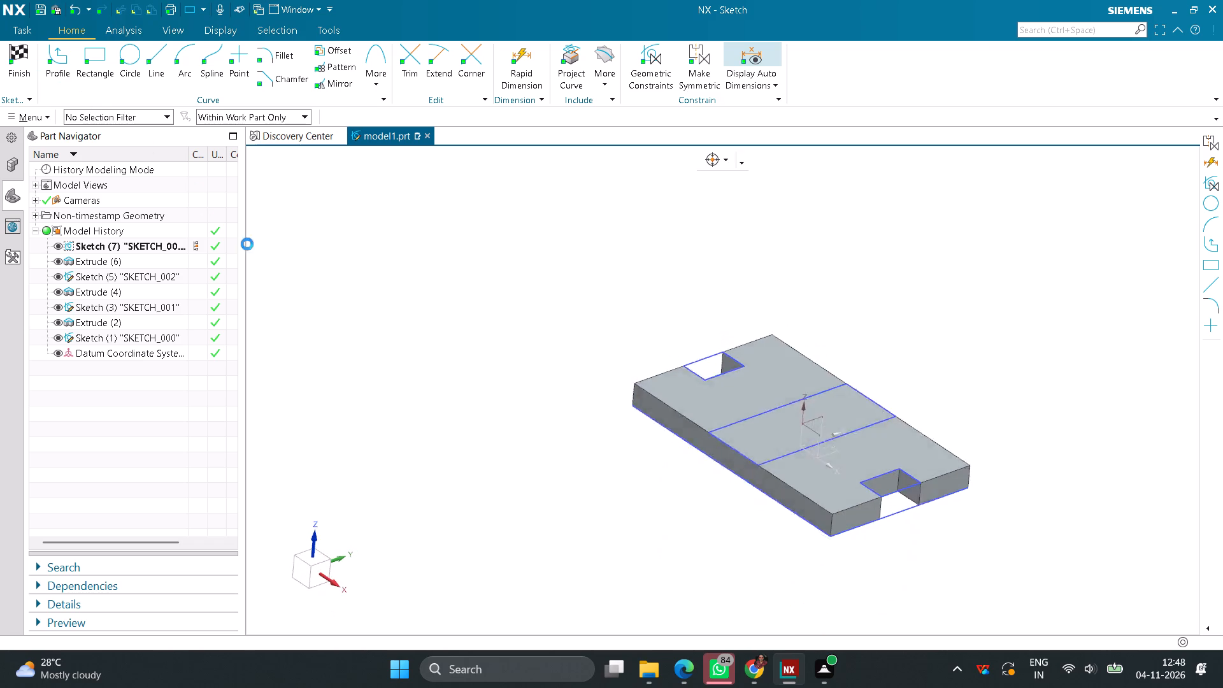
Extrude the 70 × 30 mm rectangle 10 mm downward with reversed direction to cut through the middle of the plate.
left_click(94, 60)
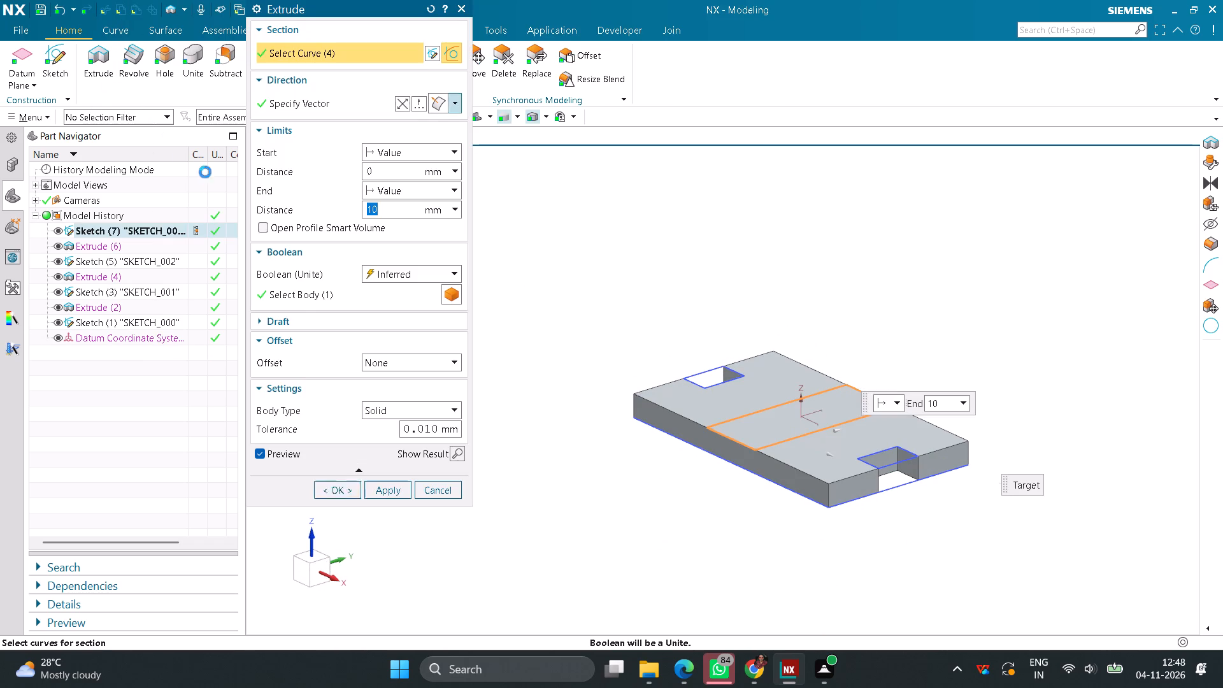
left_click(400, 101)
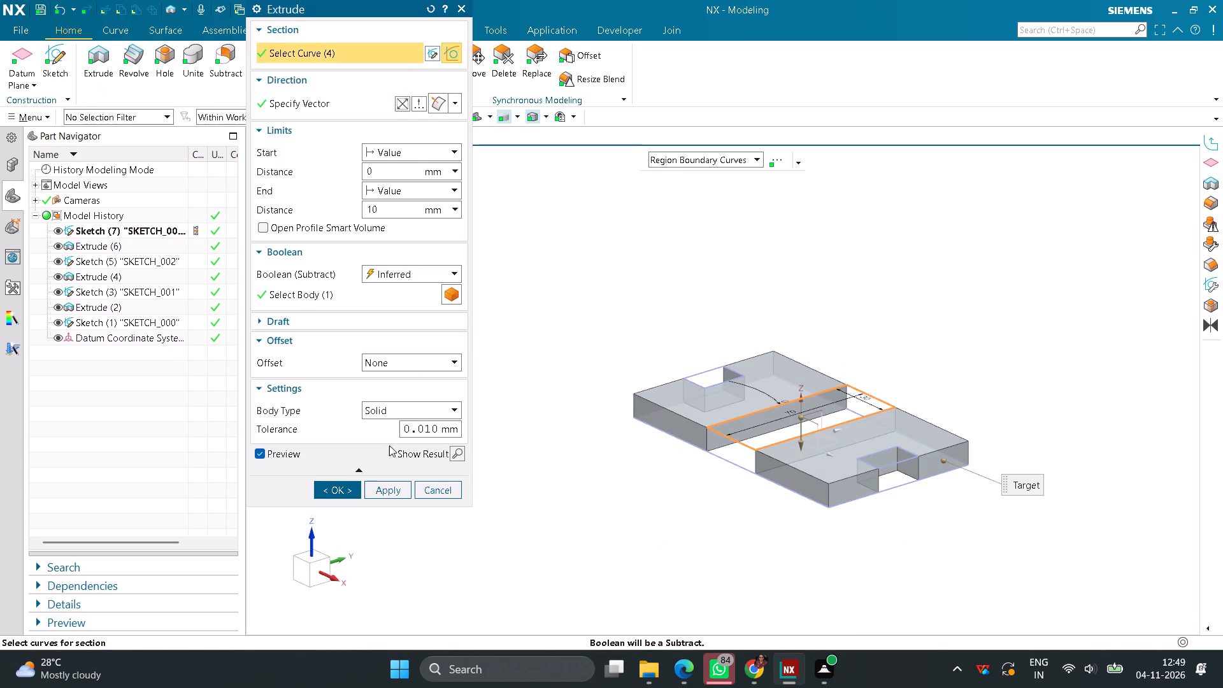
left_click(338, 484)
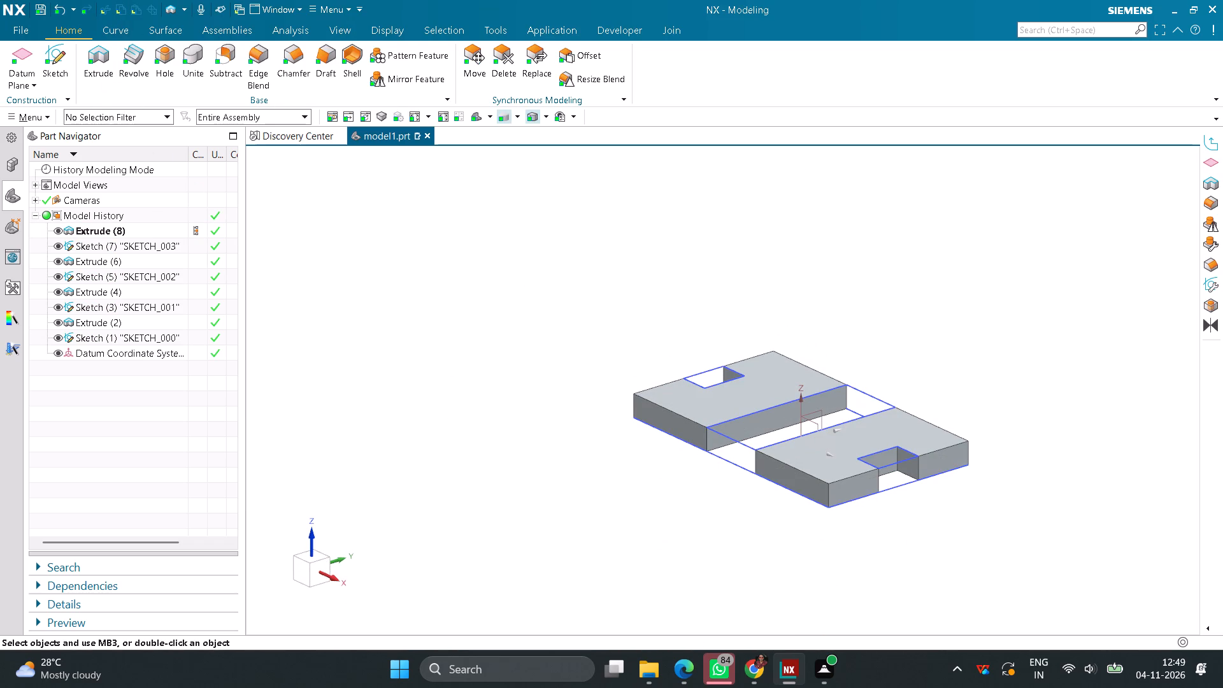
On the Front plane, sketch two 25 mm horizontal lines along the plate's top edge, running outward from each side of the central gap.
left_click(67, 57)
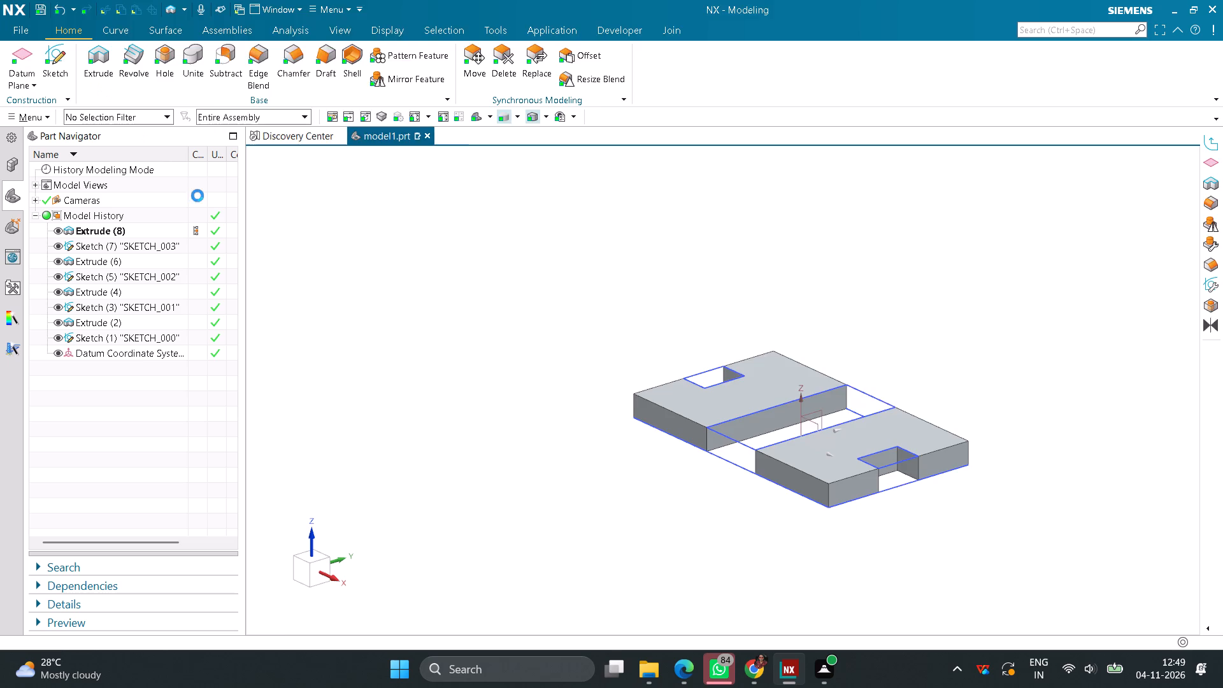
left_click(684, 312)
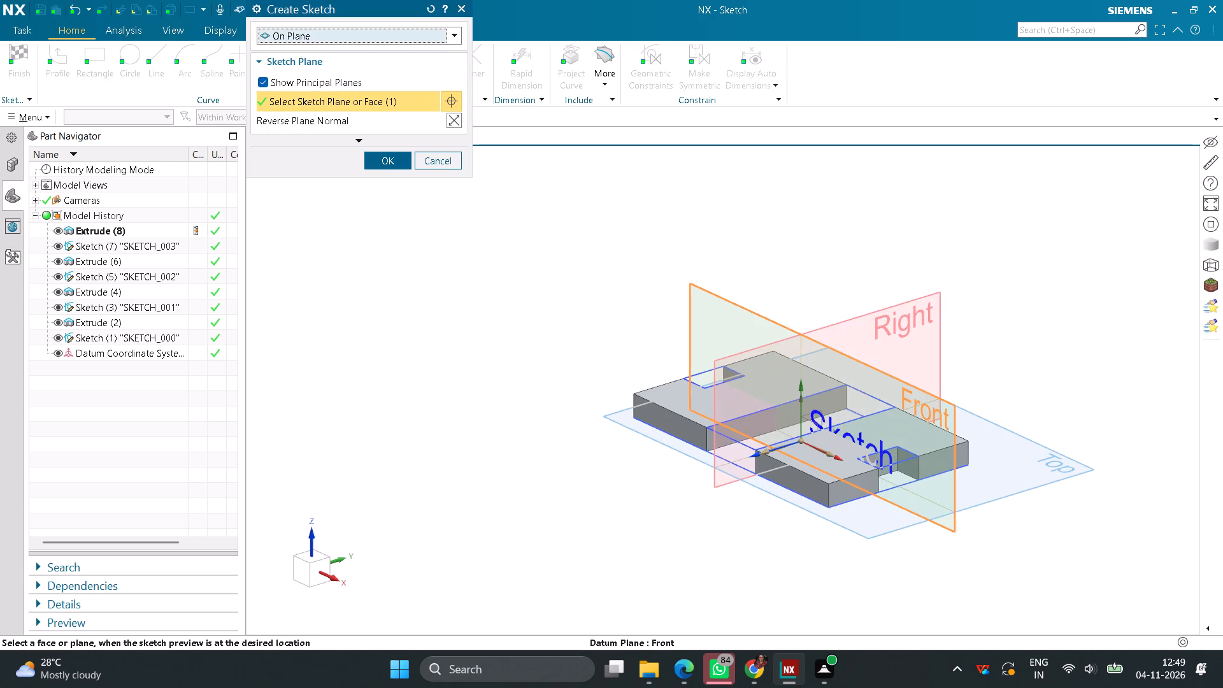
left_click(397, 163)
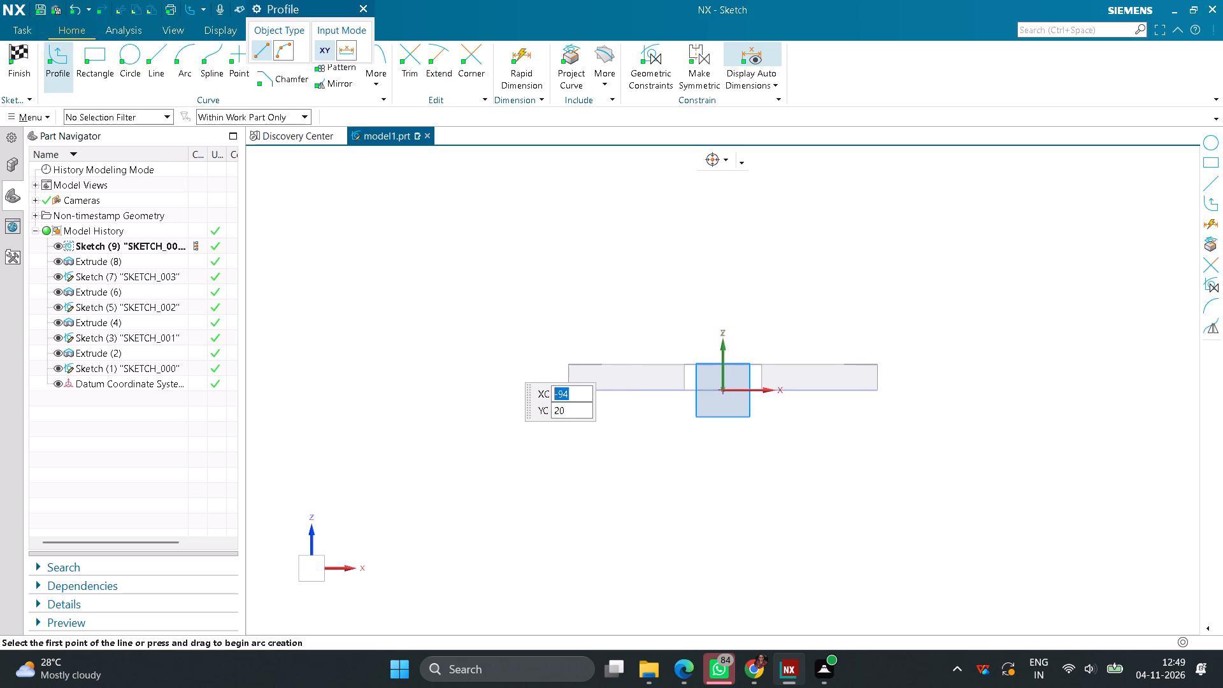
left_click(159, 57)
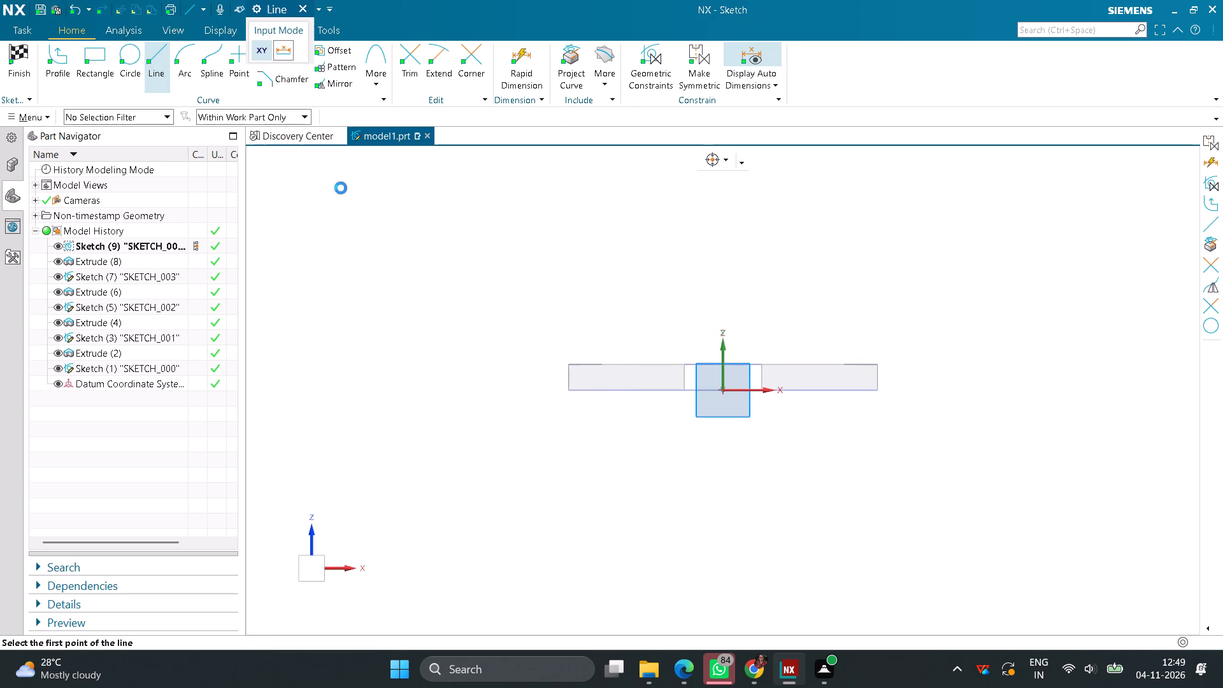
scroll(692, 382, "up", 2)
left_click(682, 358)
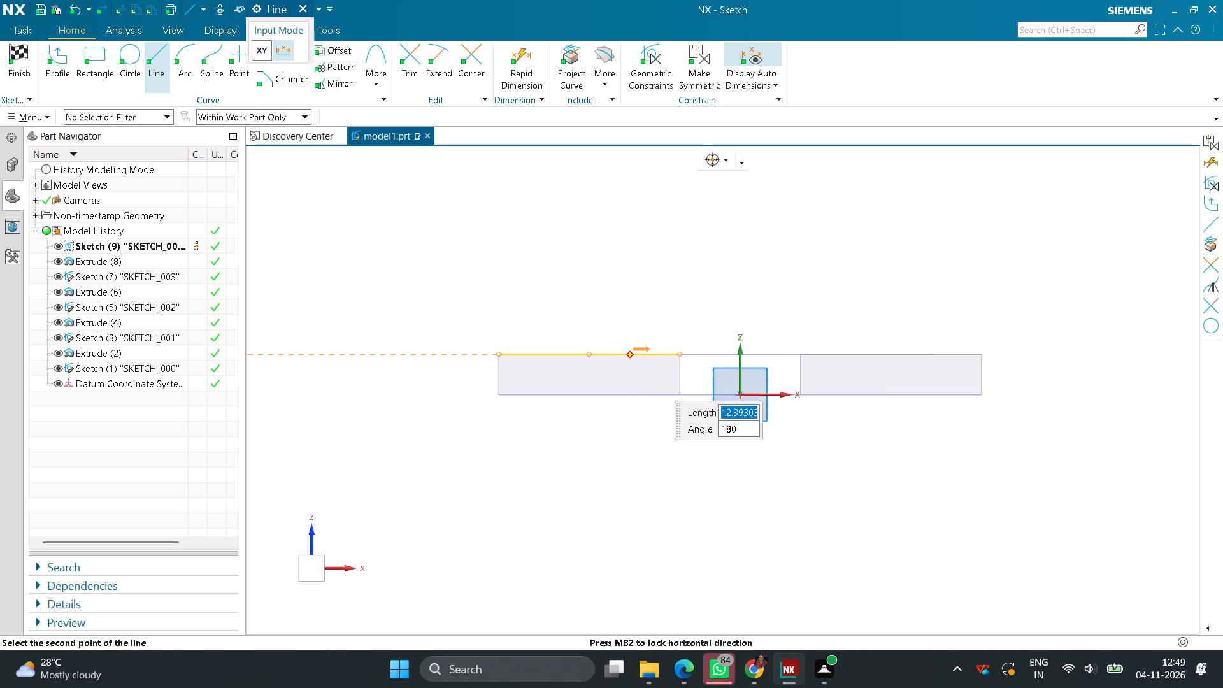
type("40-15")
key("Return")
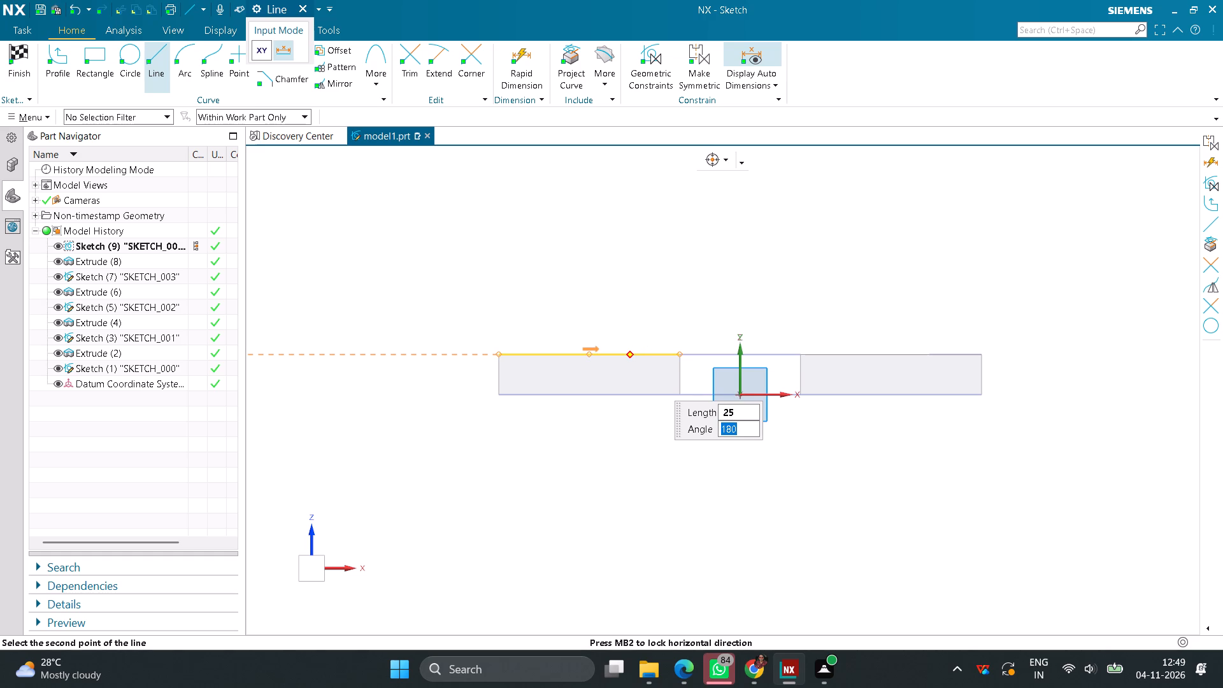
key("Return")
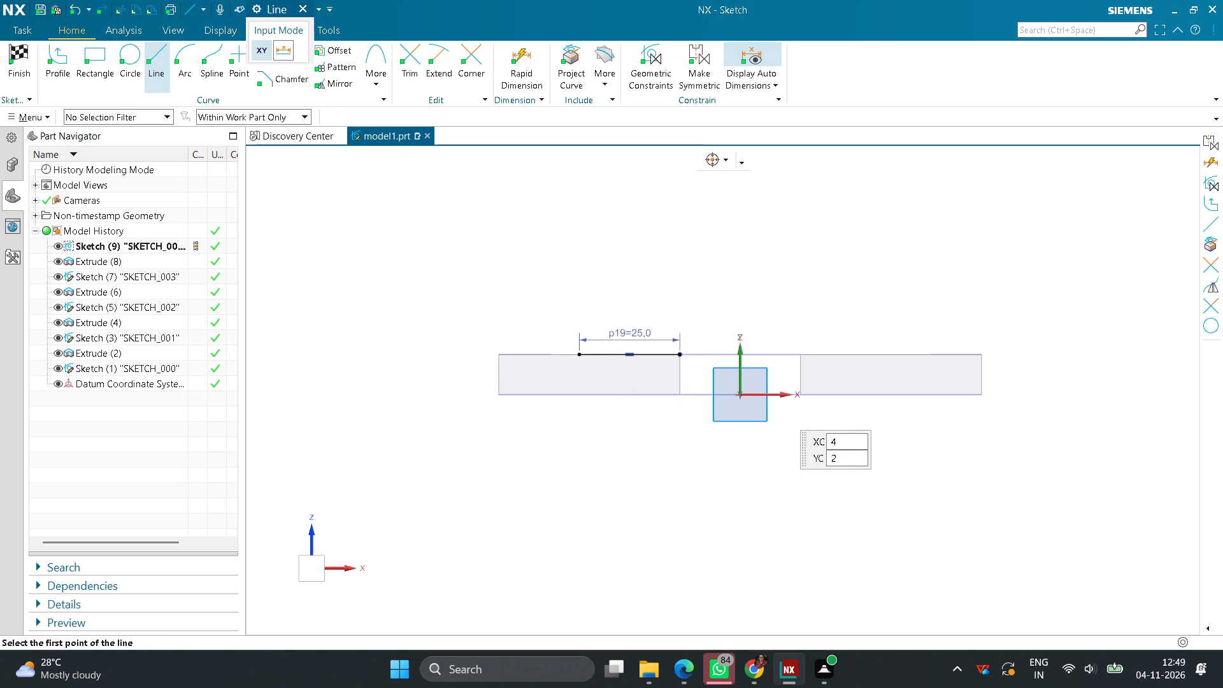
left_click(799, 355)
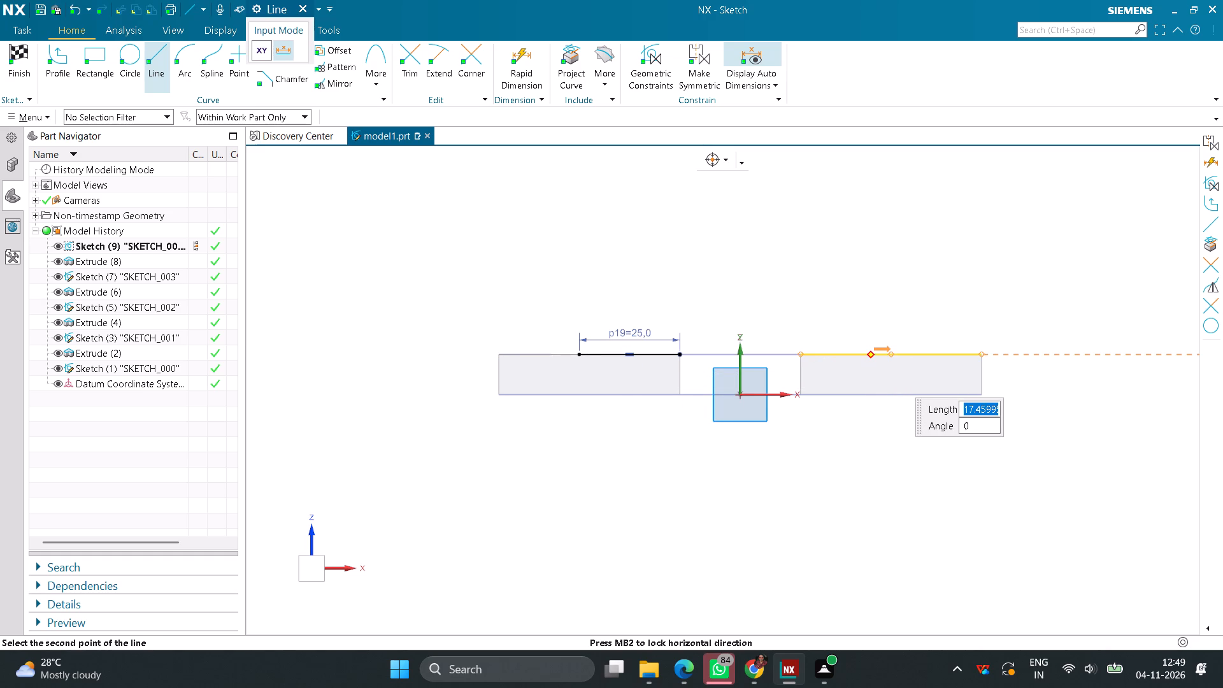
type("25")
key("Return")
key("Return")
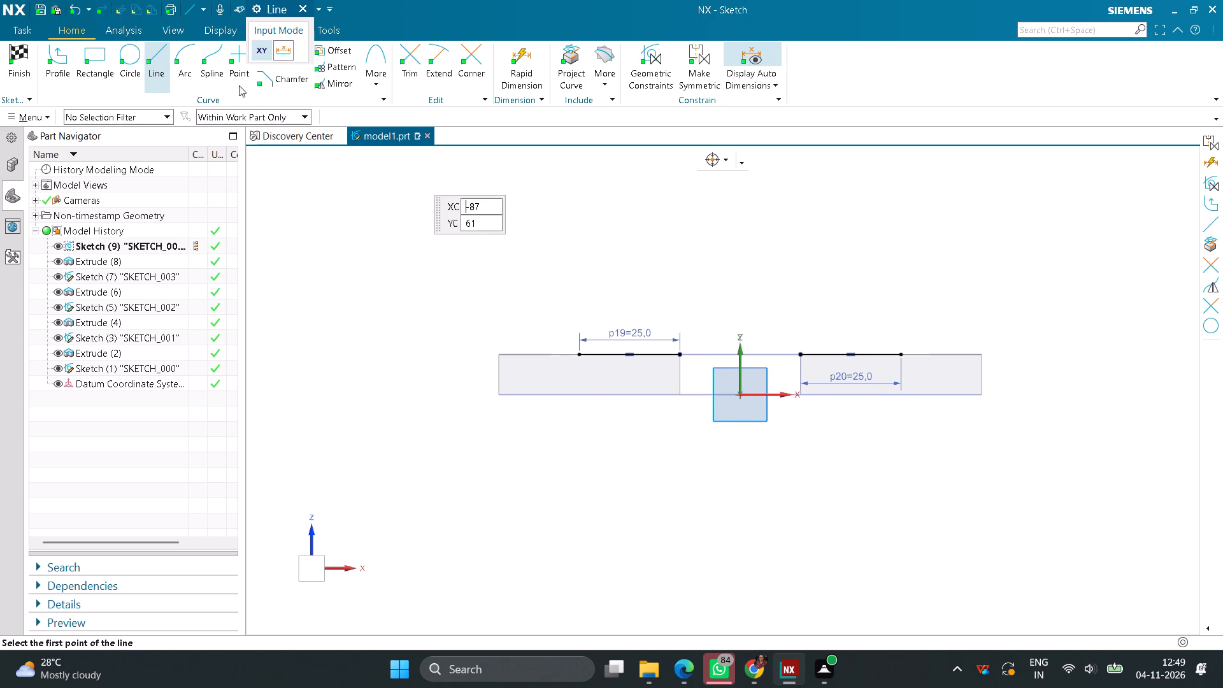
Draw an upward arc of radius 15 mm across the gap, joining the inner ends of the two 25 mm lines.
left_click(185, 62)
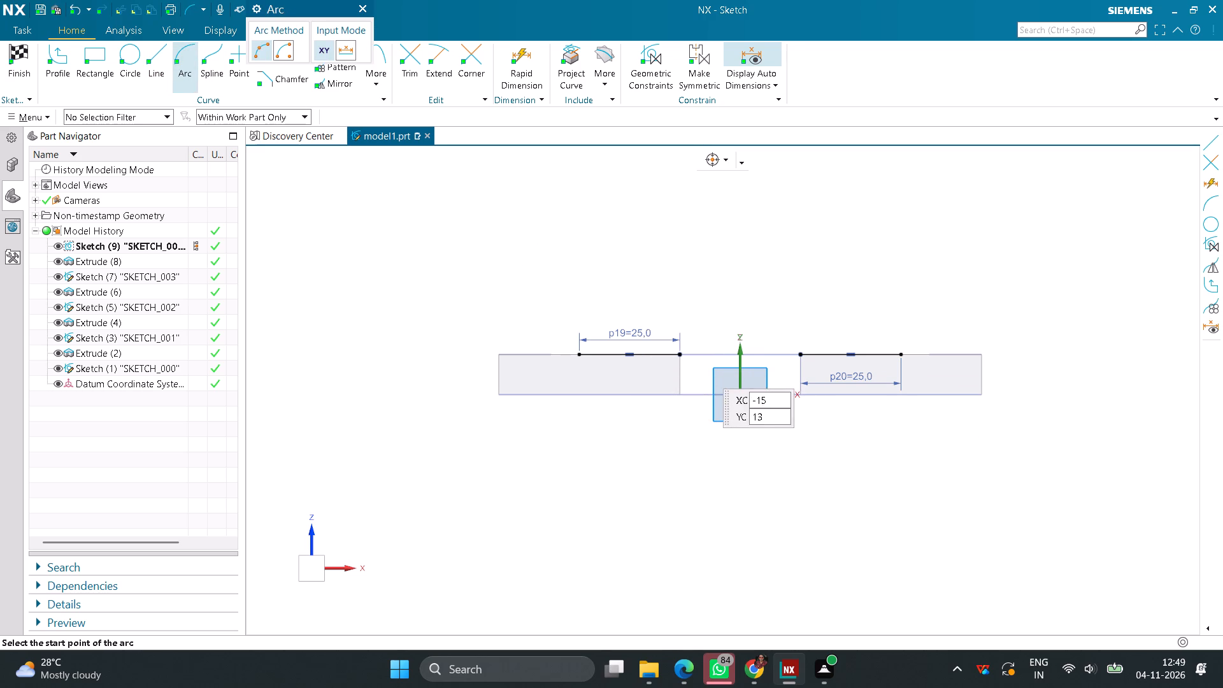
left_click(682, 354)
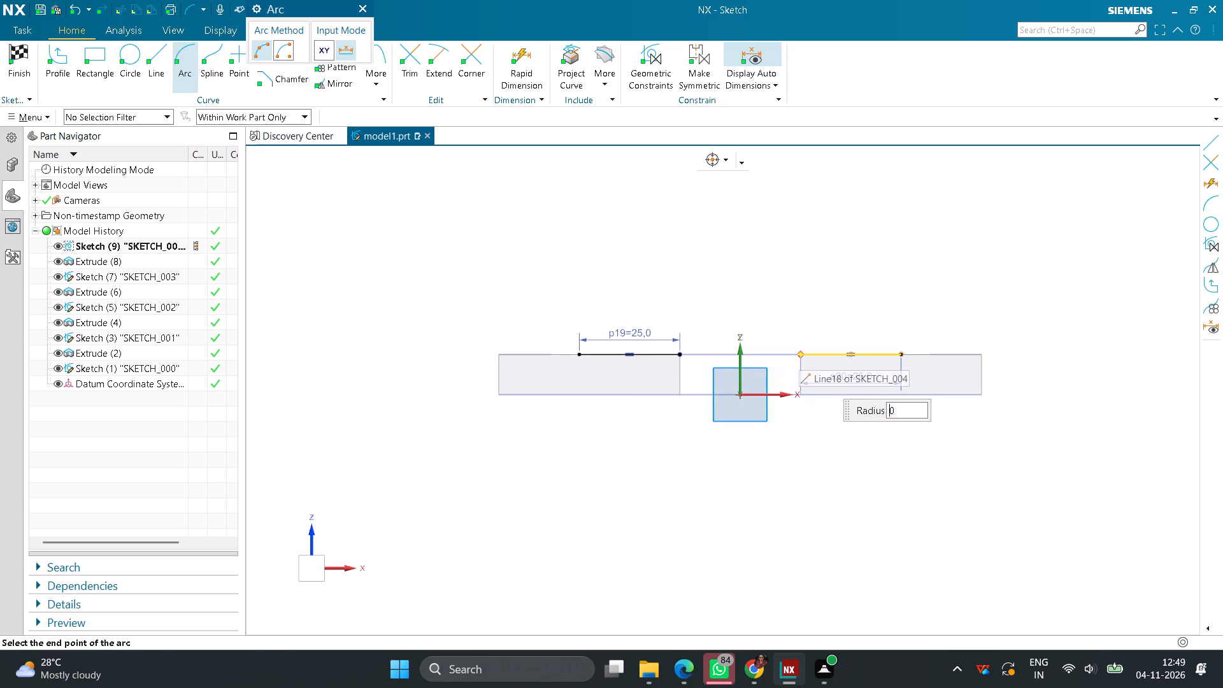
left_click(799, 354)
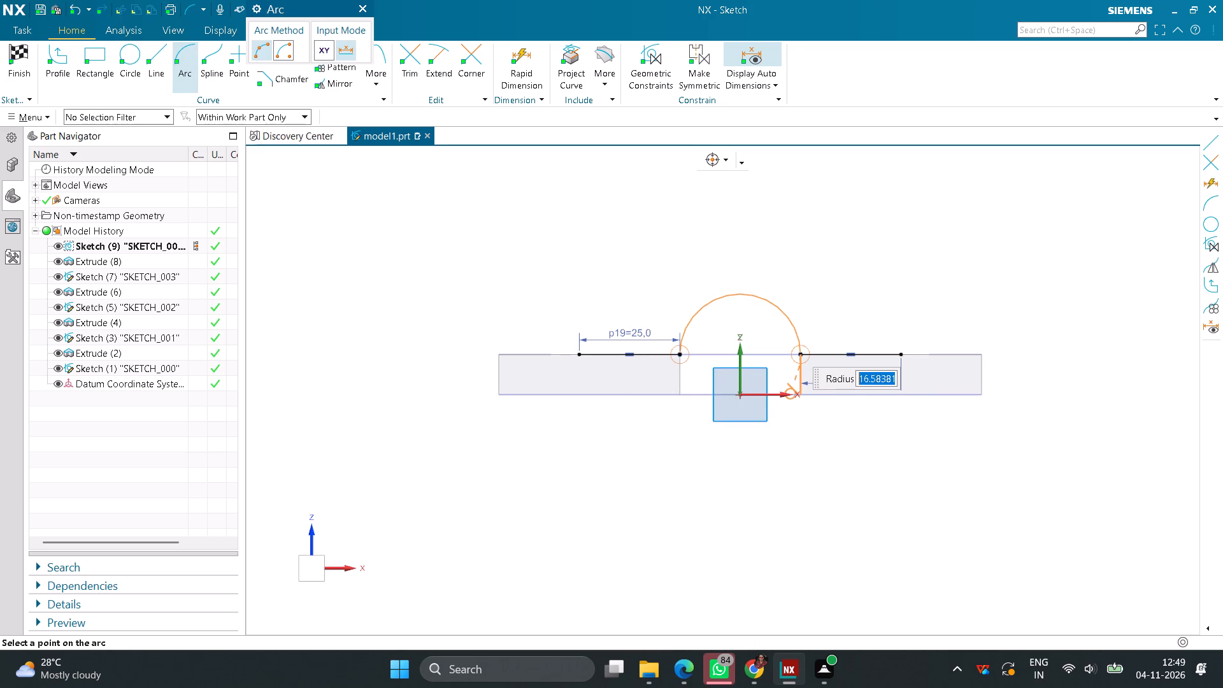
type("15")
key("Return")
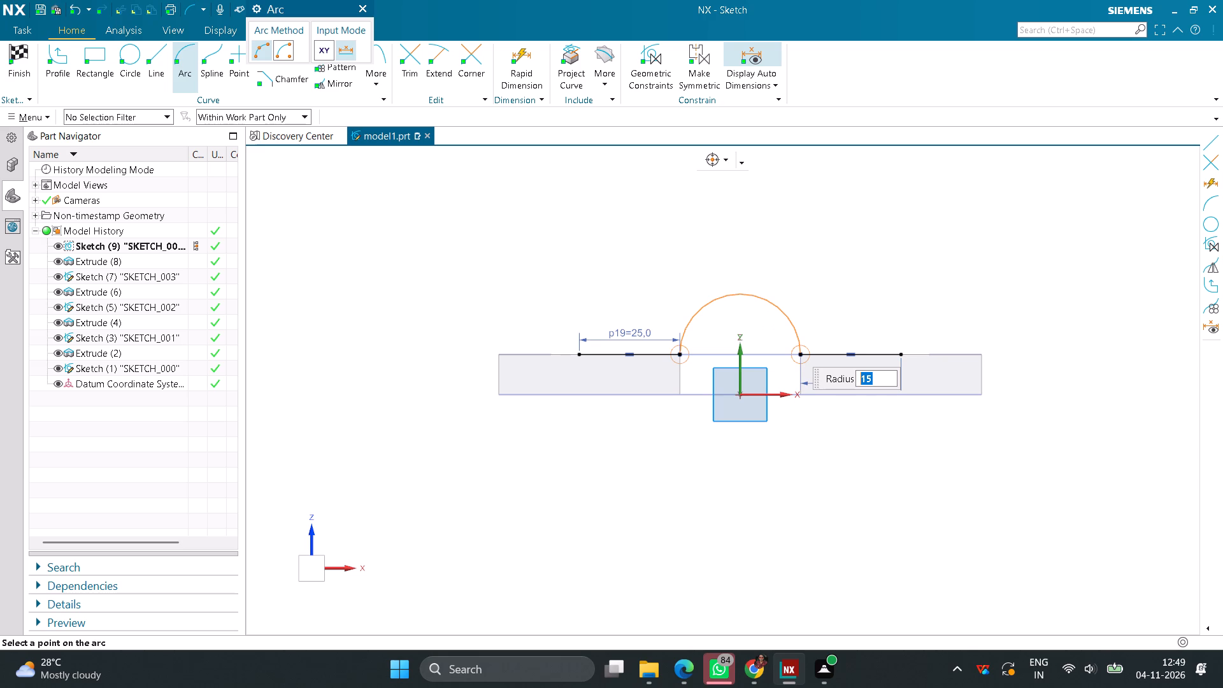
key("Return")
left_click(768, 322)
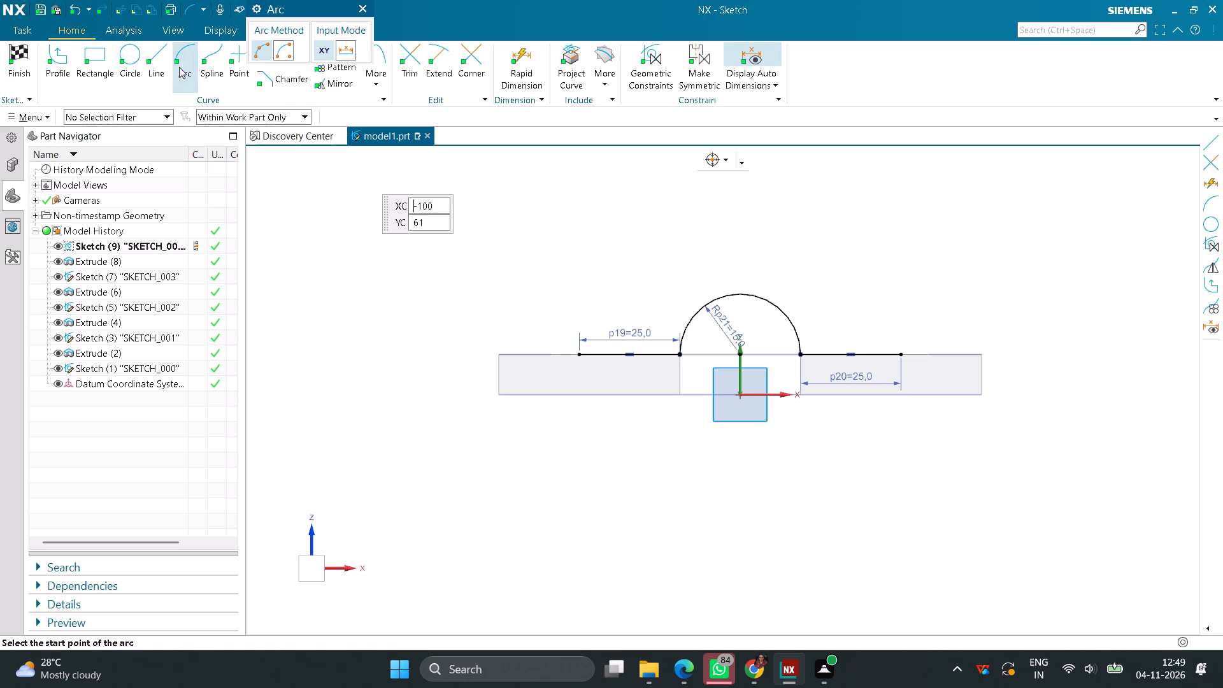
Sketch a horizontal line about 44 mm long above the arc, about 39 mm above the plate's top edge.
left_click(163, 60)
left_click(629, 199)
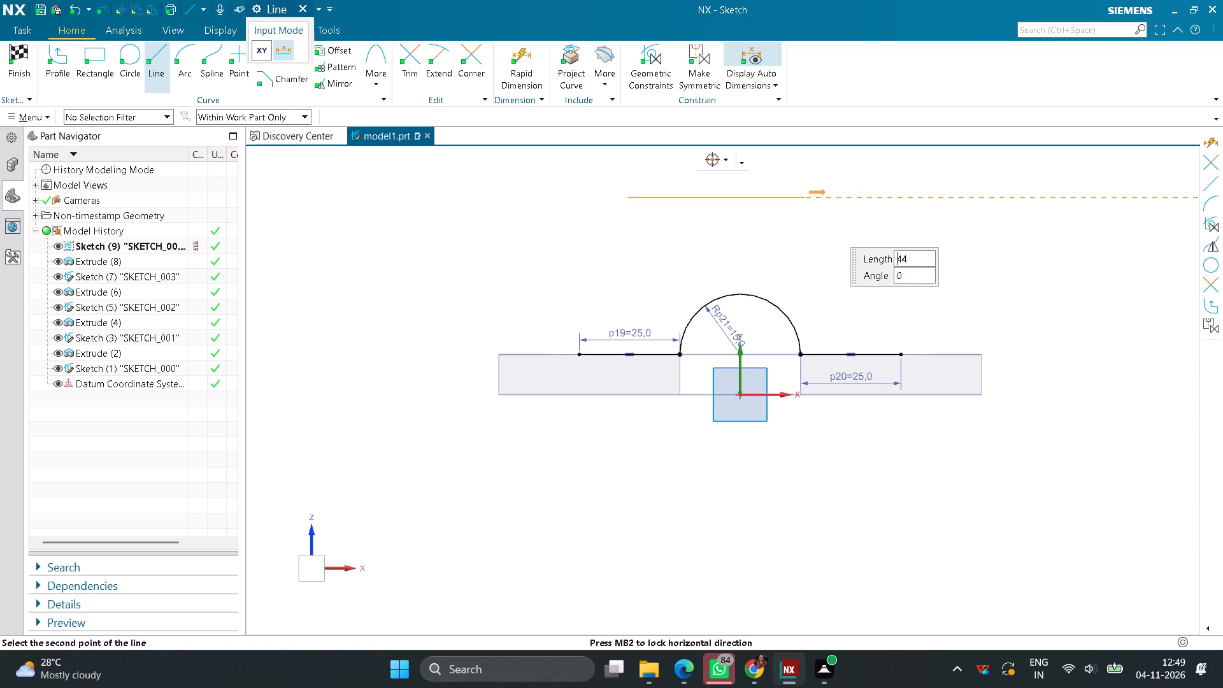
left_click(806, 204)
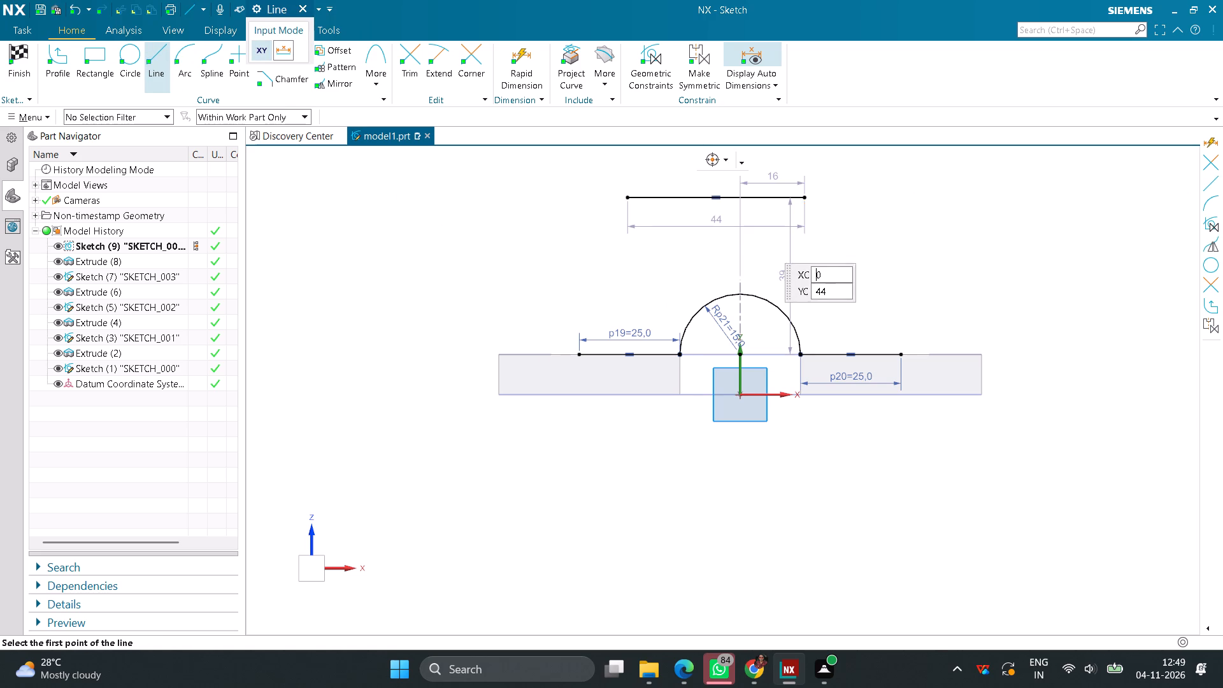
Make the upper line's two endpoints symmetric about the sketch's vertical axis.
left_click(703, 68)
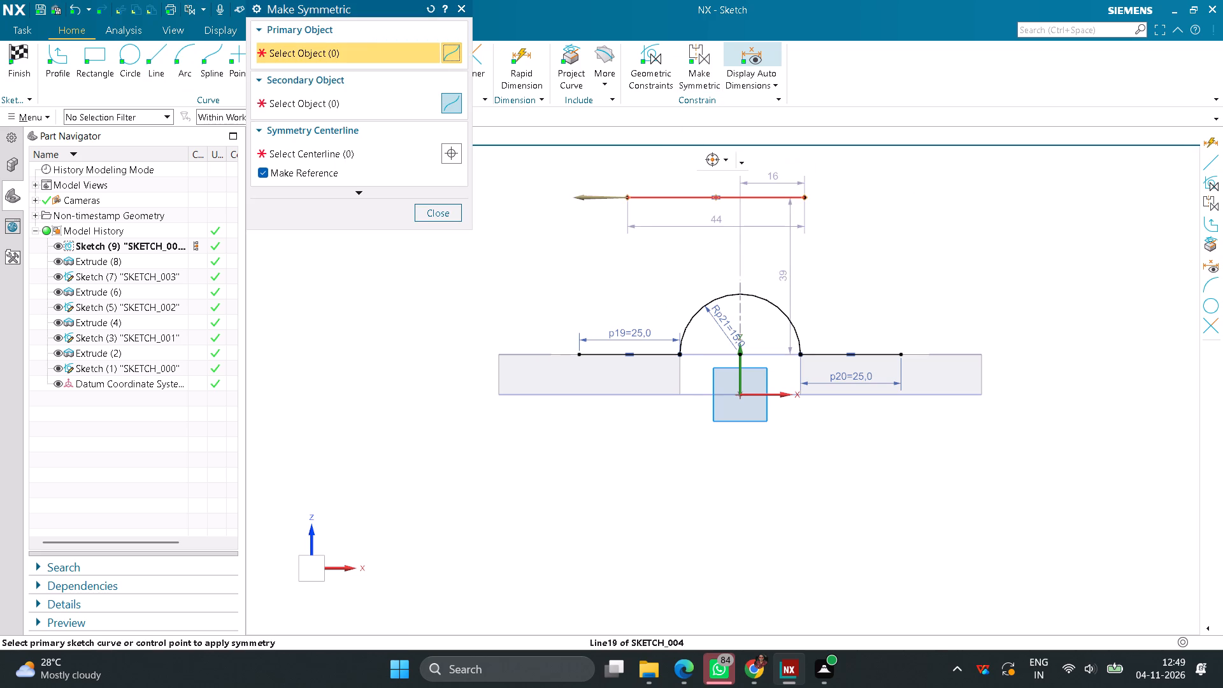
left_click(629, 196)
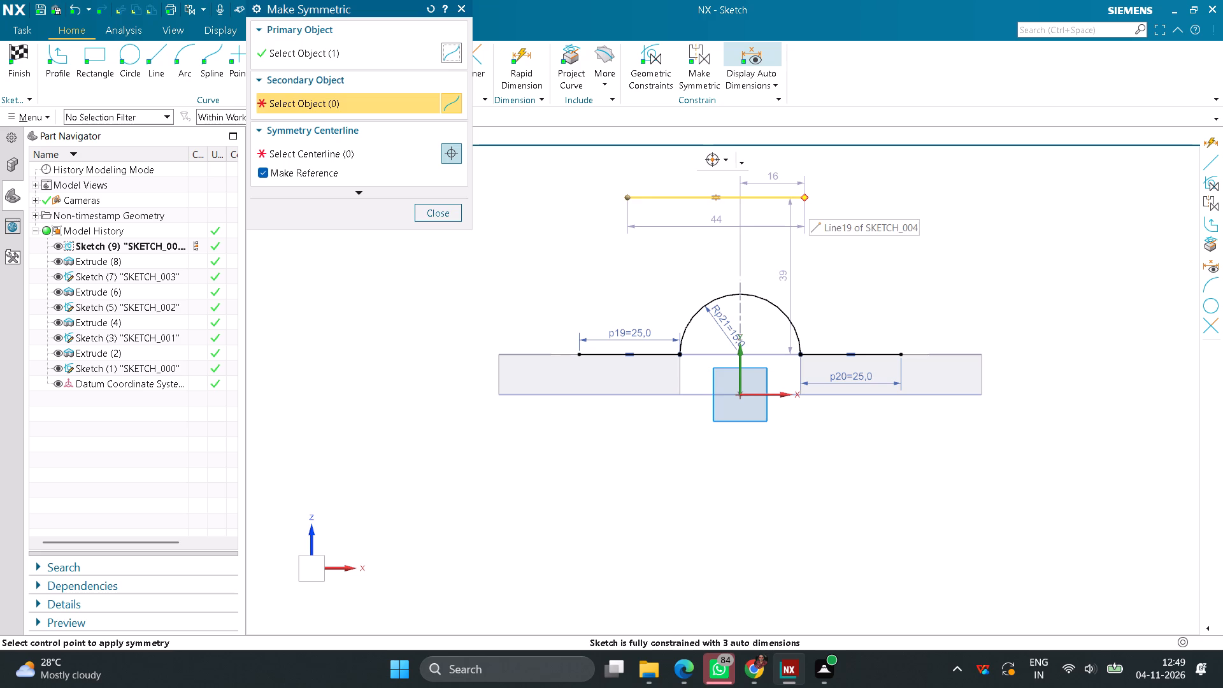
left_click(806, 199)
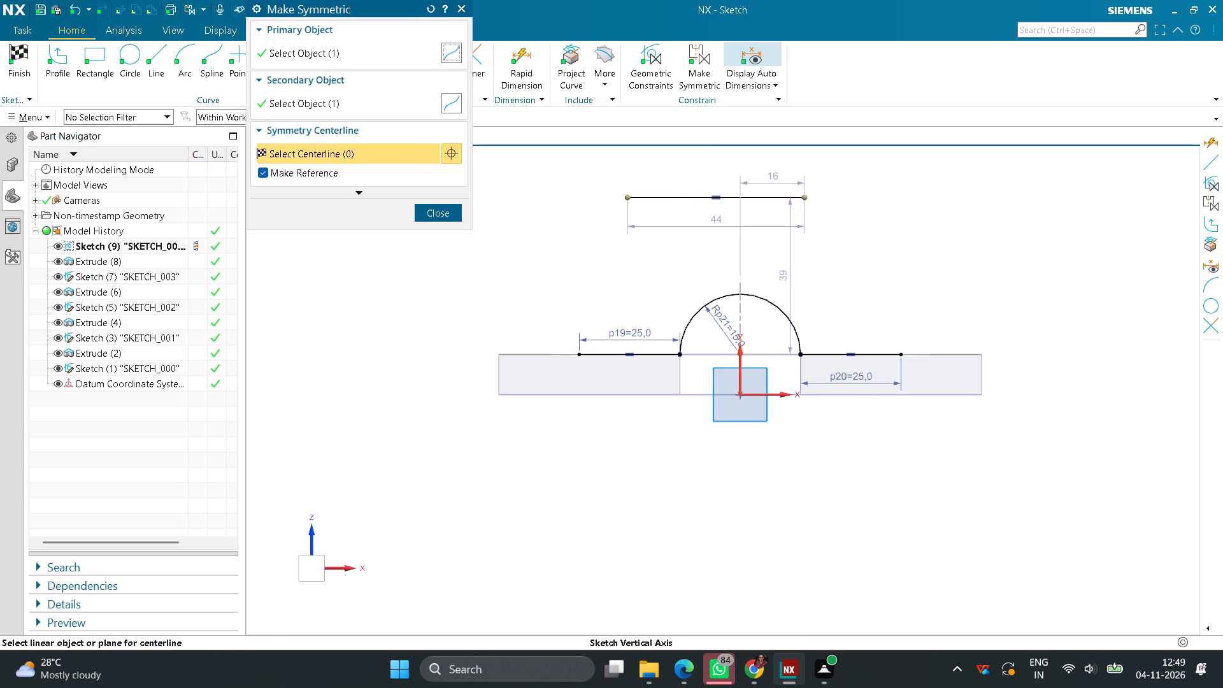
left_click(738, 368)
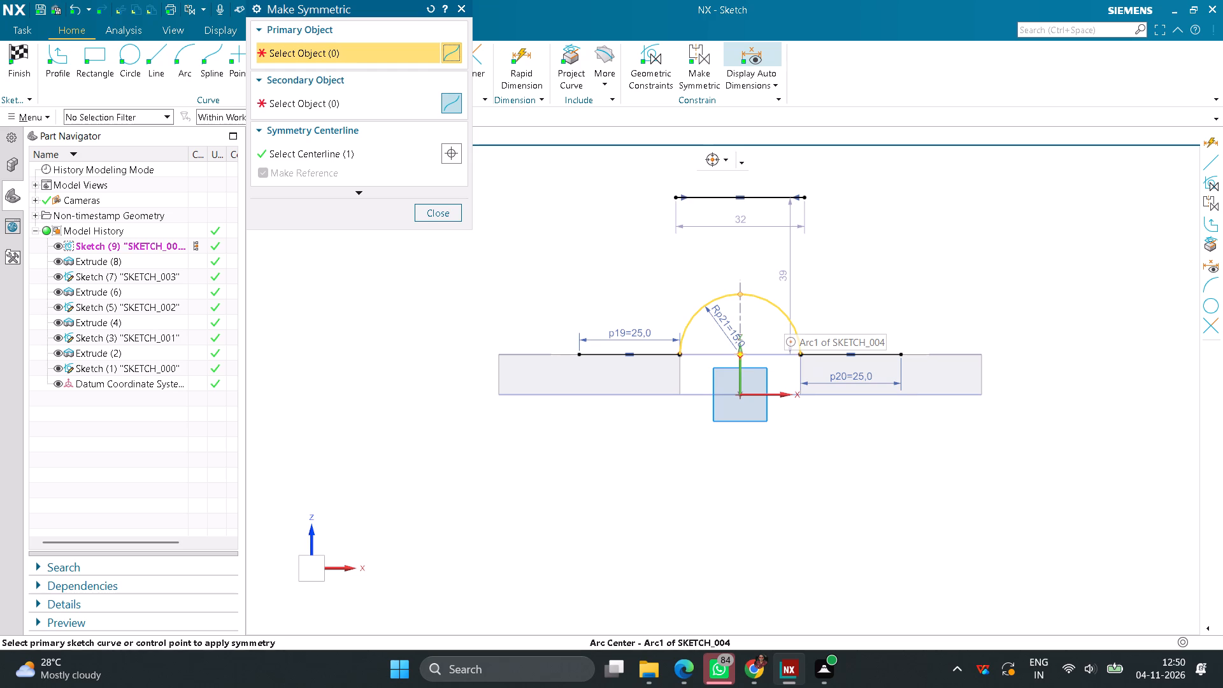
double_click(737, 223)
left_click(449, 216)
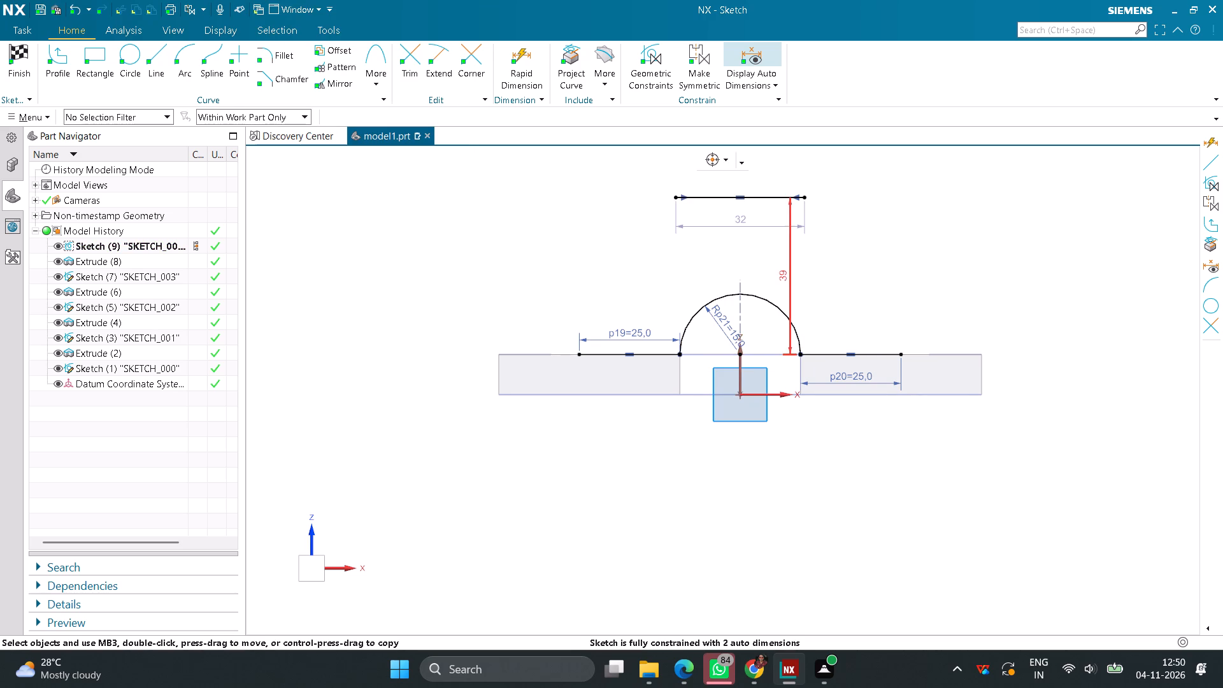
Set the upper line's length to 50 mm and its height above the plate's top edge to 40 mm.
double_click(749, 222)
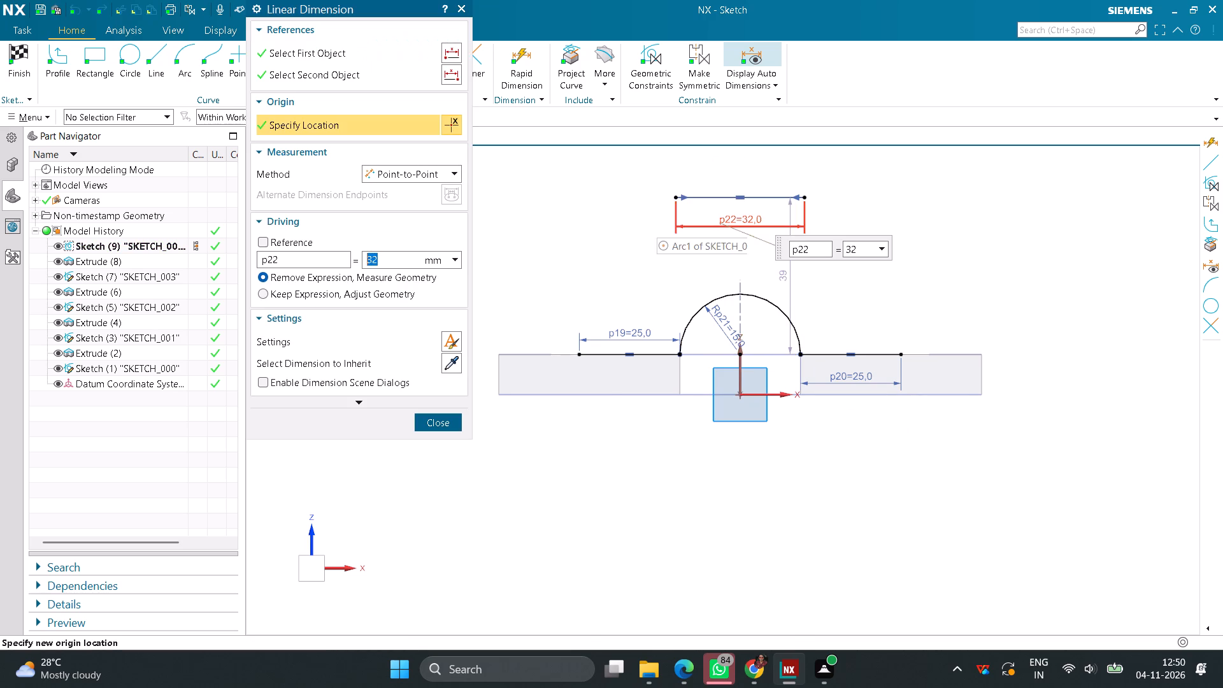
type("50")
key("Return")
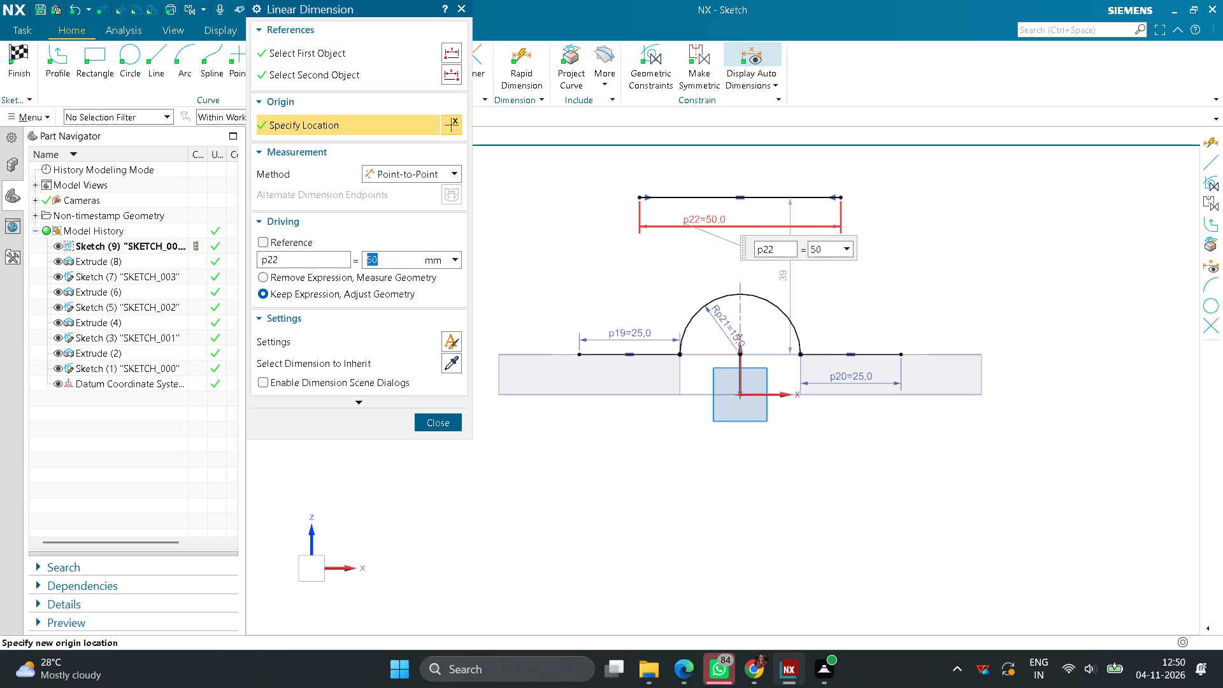
left_click(438, 427)
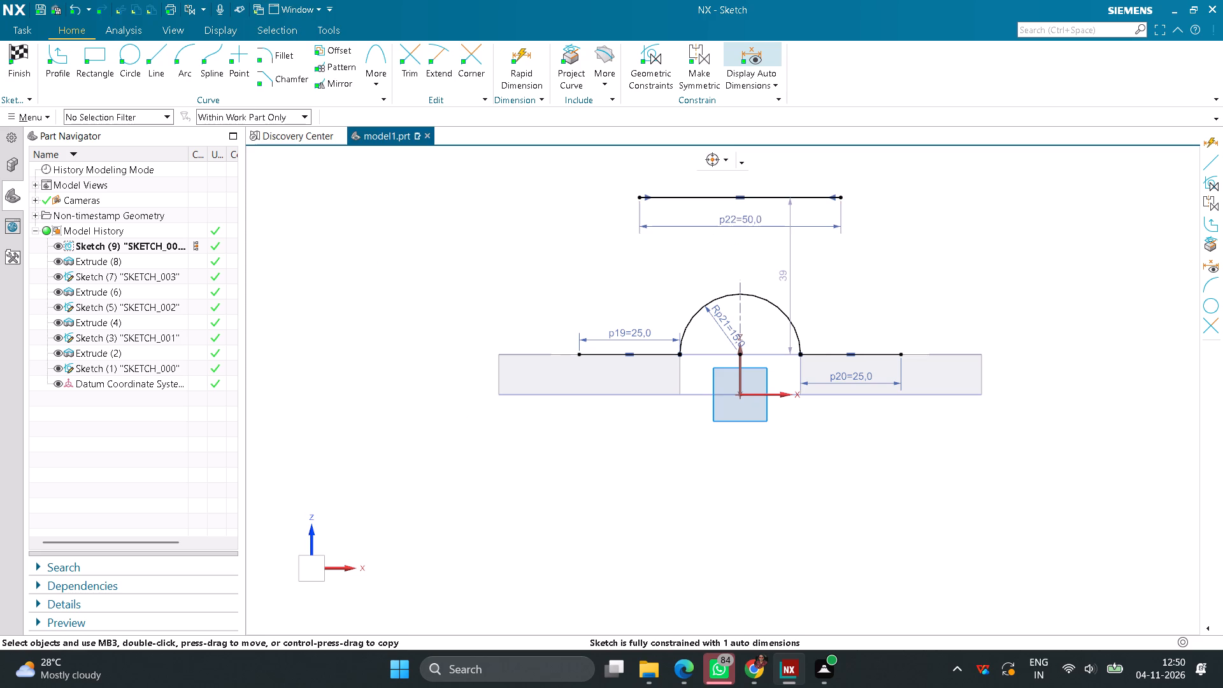
double_click(792, 287)
type("40")
key("Return")
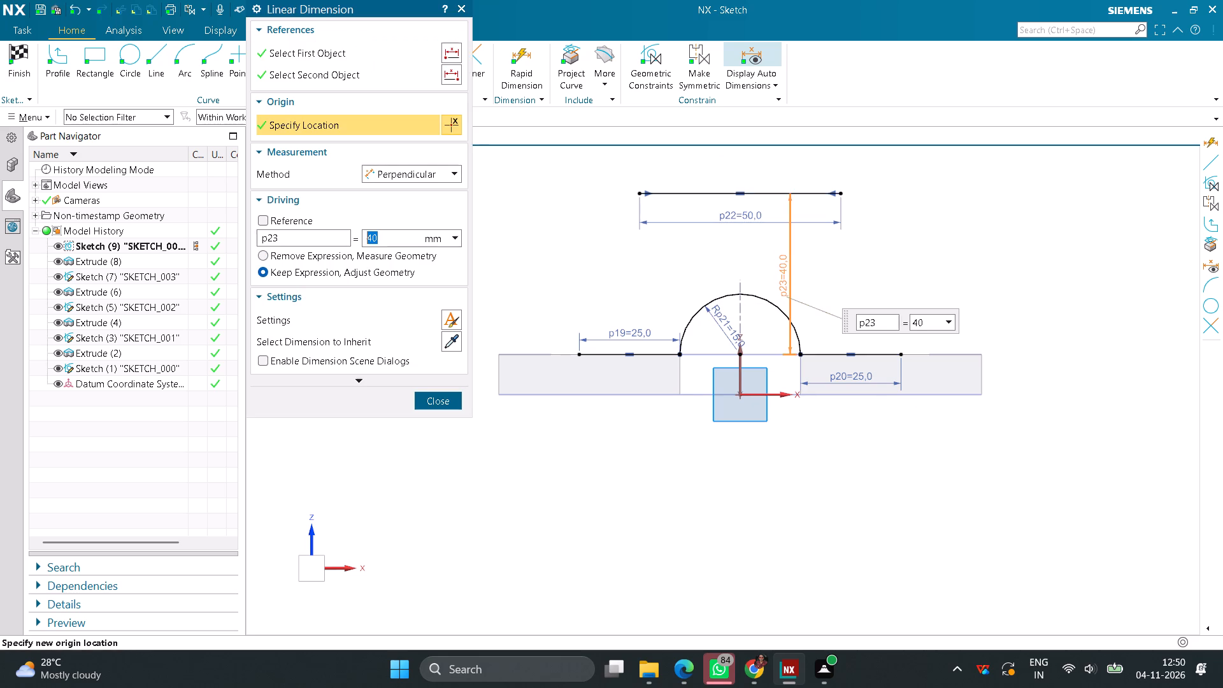
left_click(440, 402)
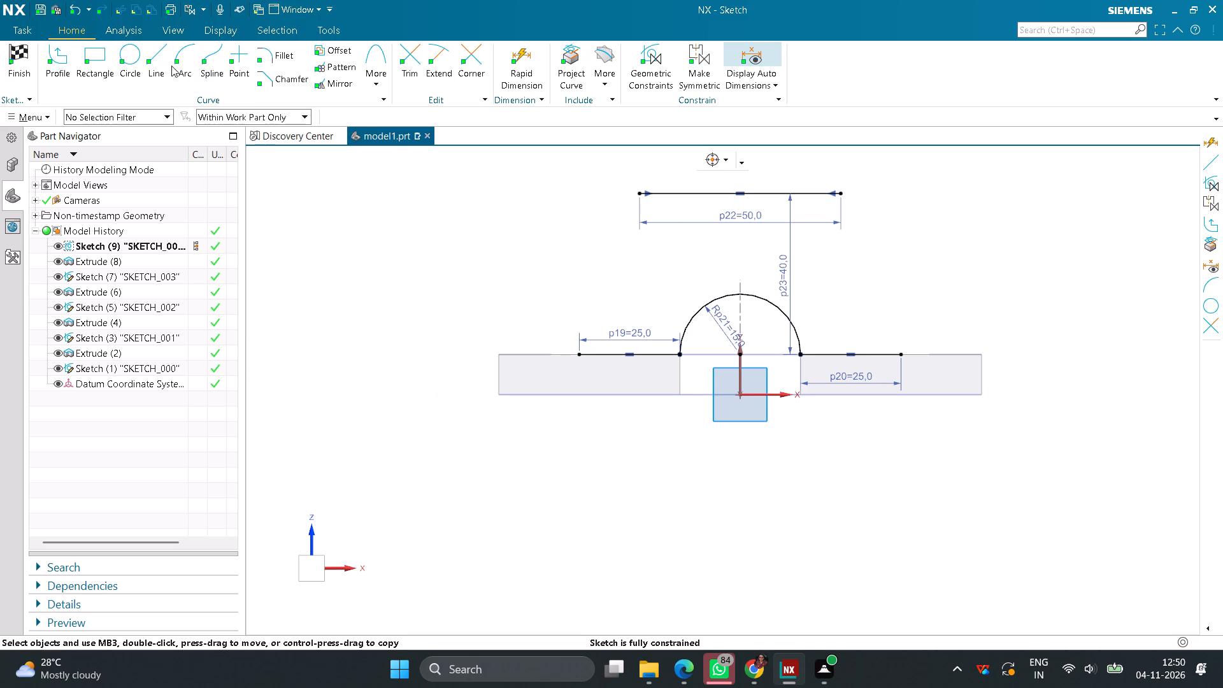
Close the profile with slanted lines joining the upper line's ends to the outer ends of the 25 mm lines, and finish the sketch.
left_click(155, 59)
left_click(643, 194)
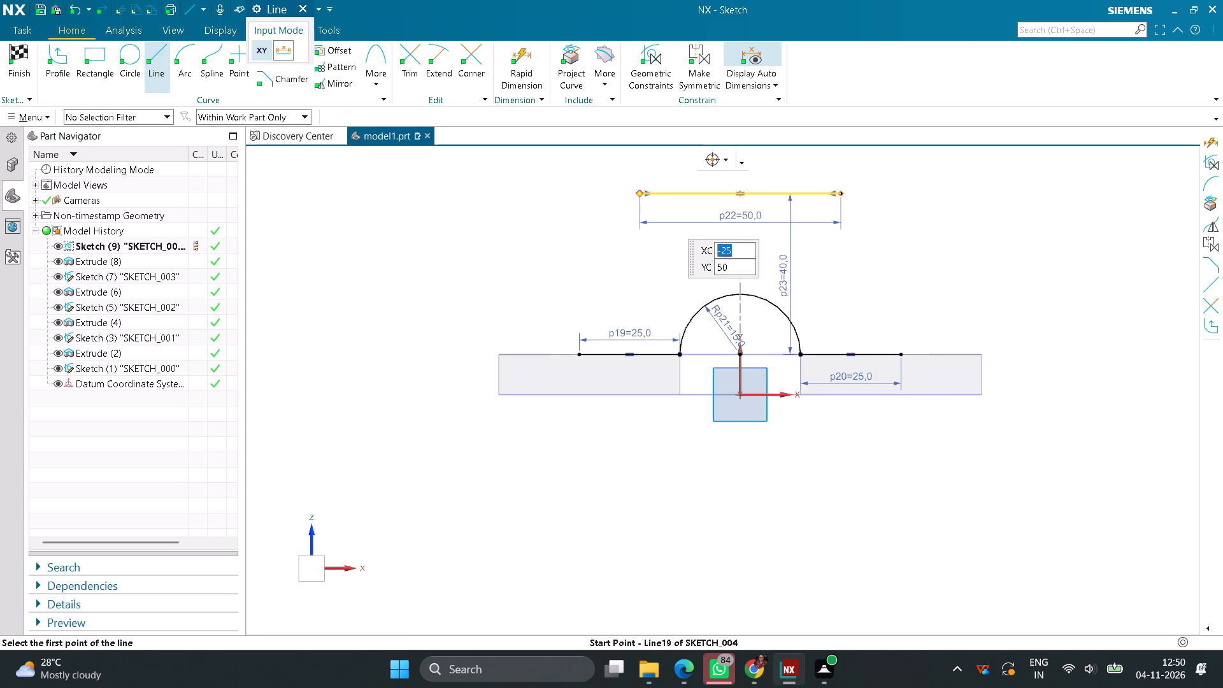
left_click(581, 350)
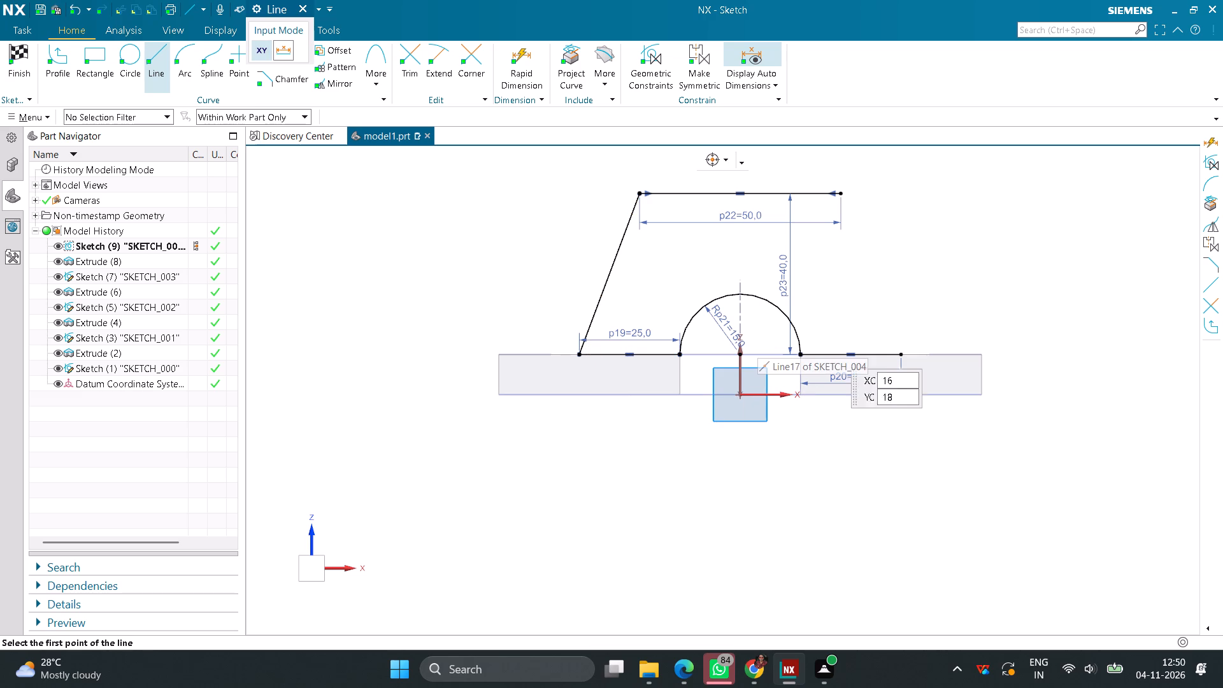
left_click(841, 191)
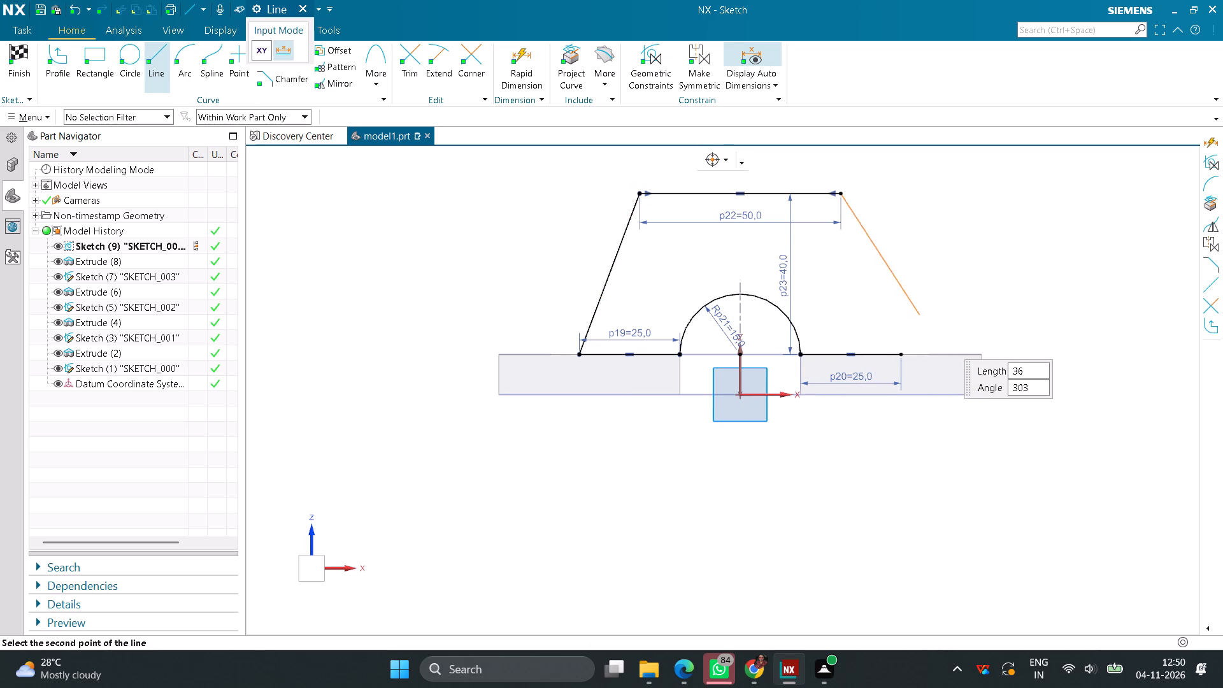
left_click(900, 352)
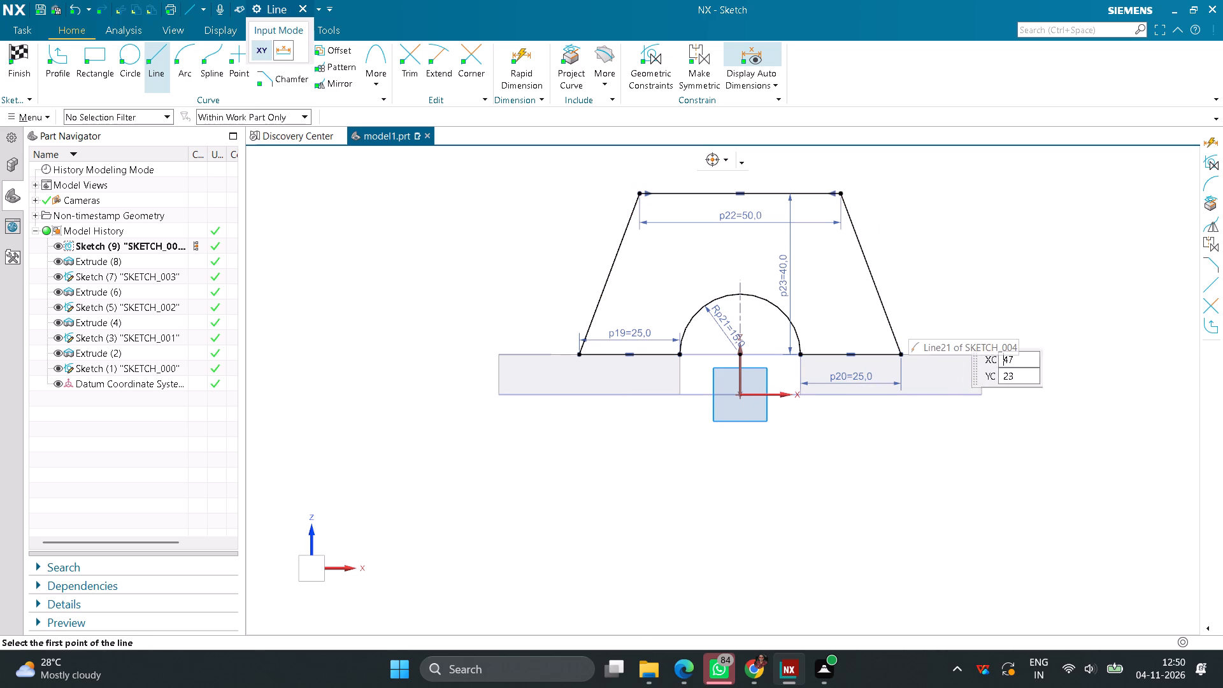
middle_click(938, 292)
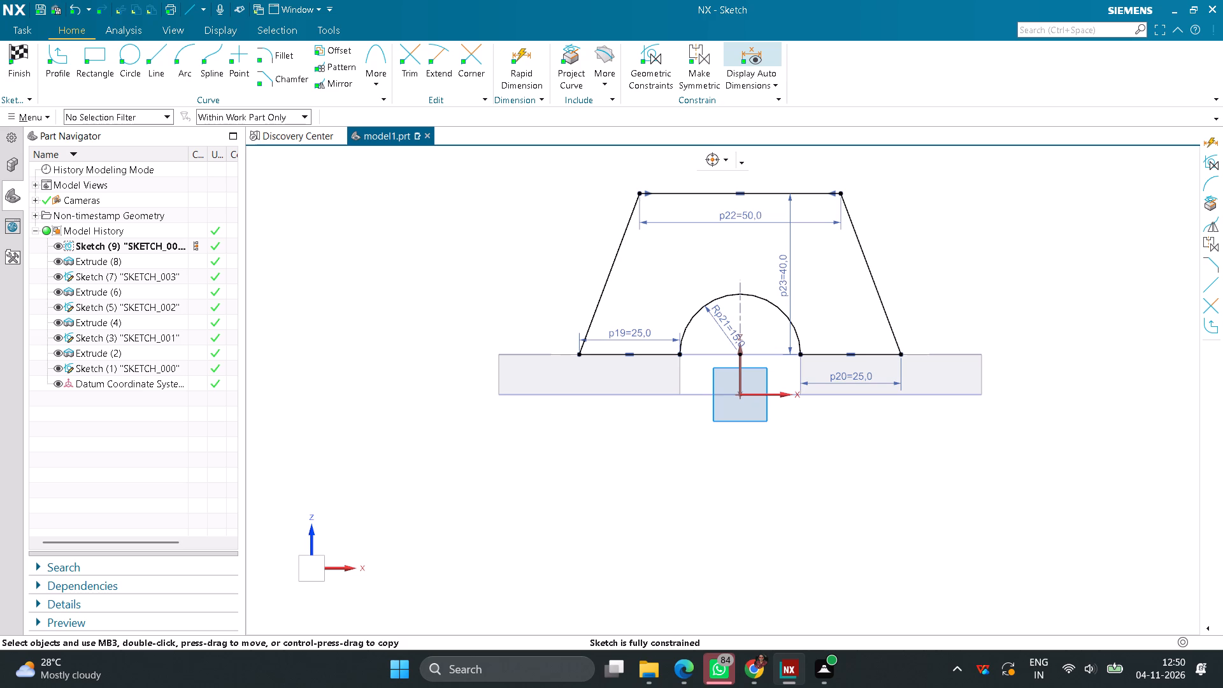
left_click(23, 64)
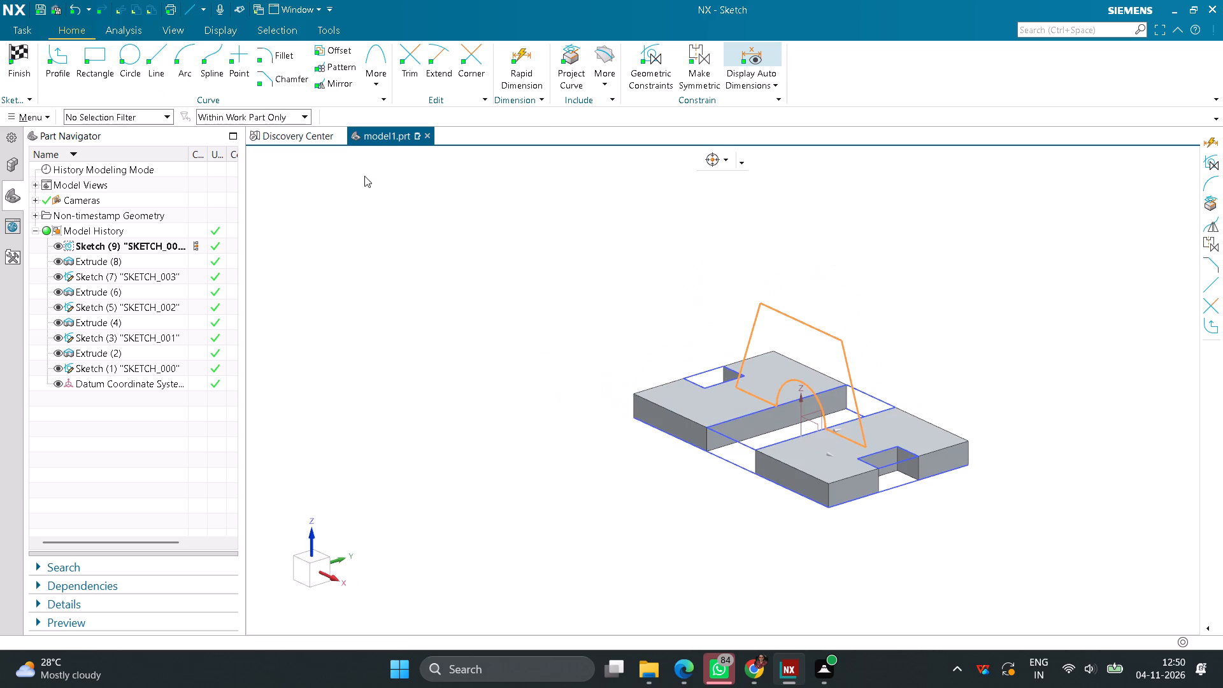
Extrude the closed arched profile with a symmetric width of 50 mm.
left_click(101, 71)
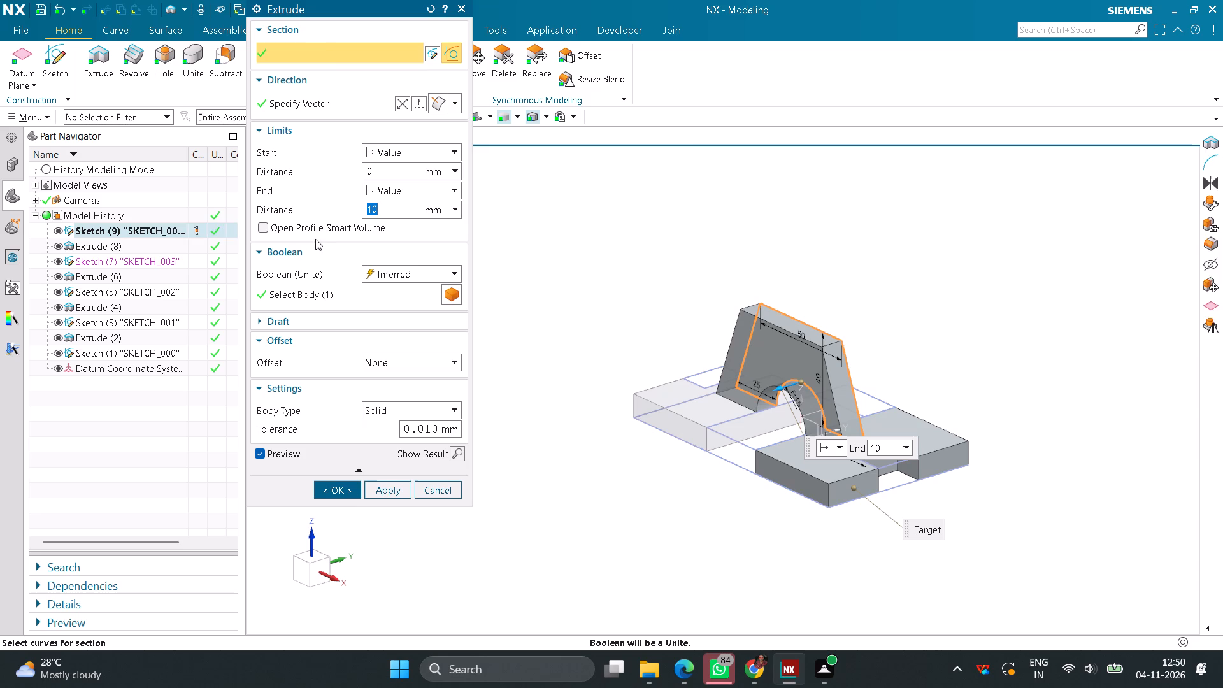
left_click(434, 192)
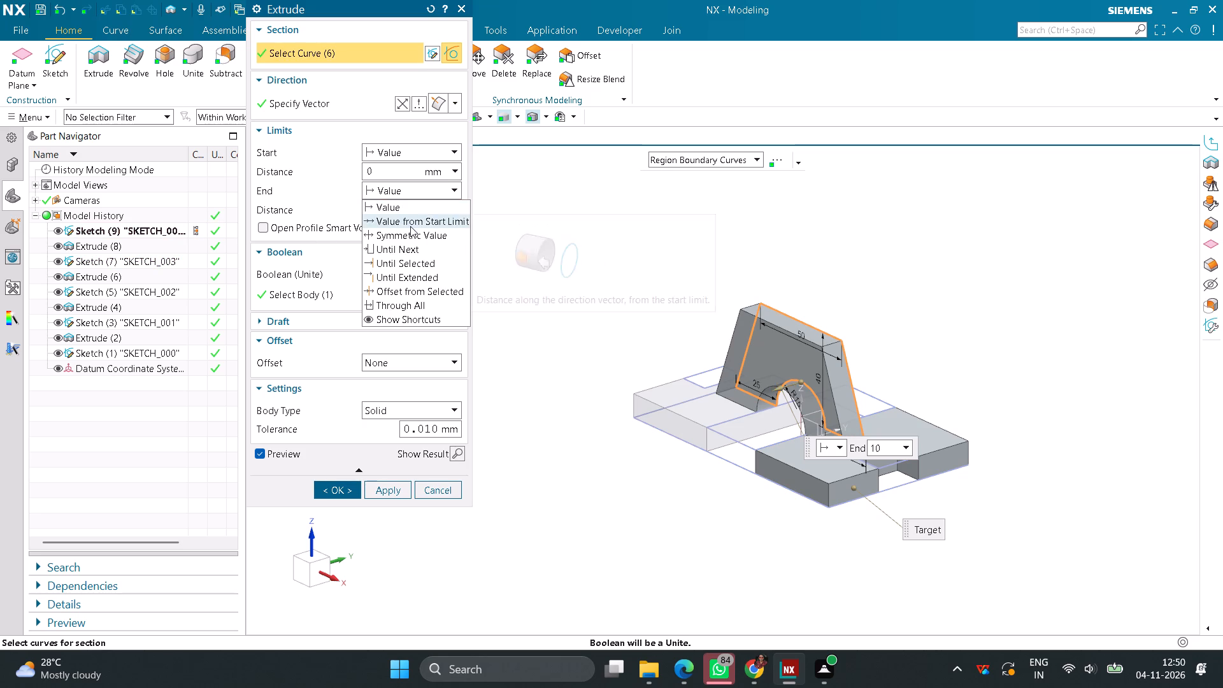
left_click(410, 230)
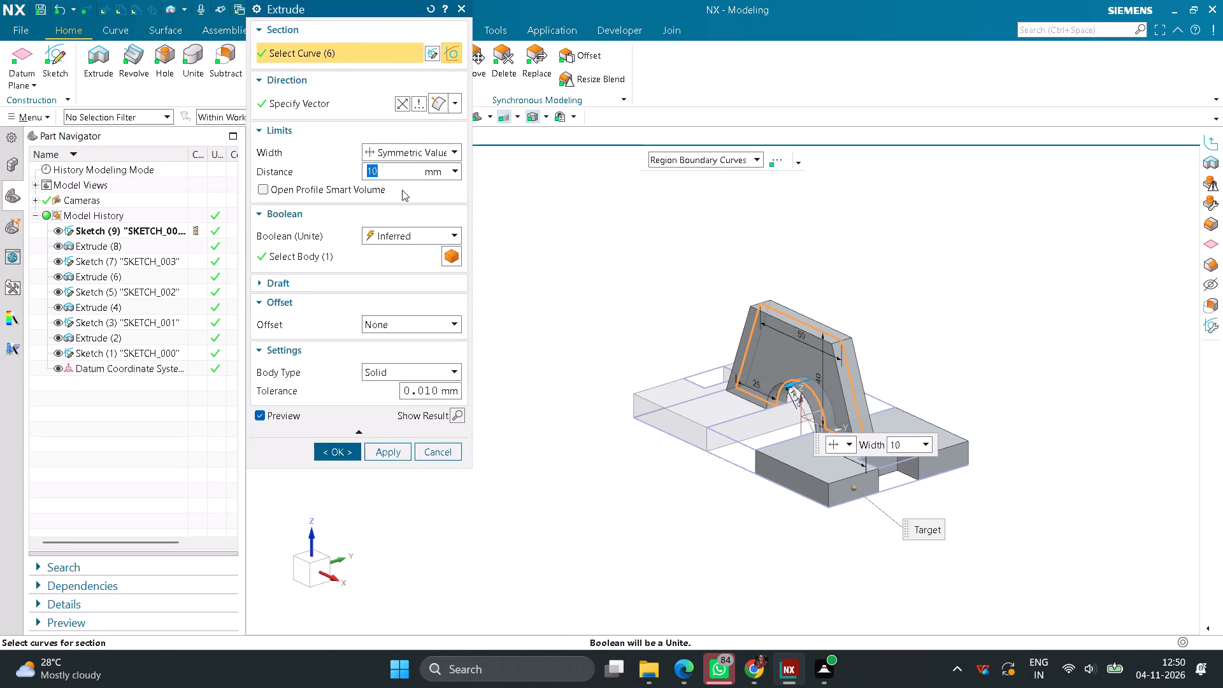
type("50")
key("Return")
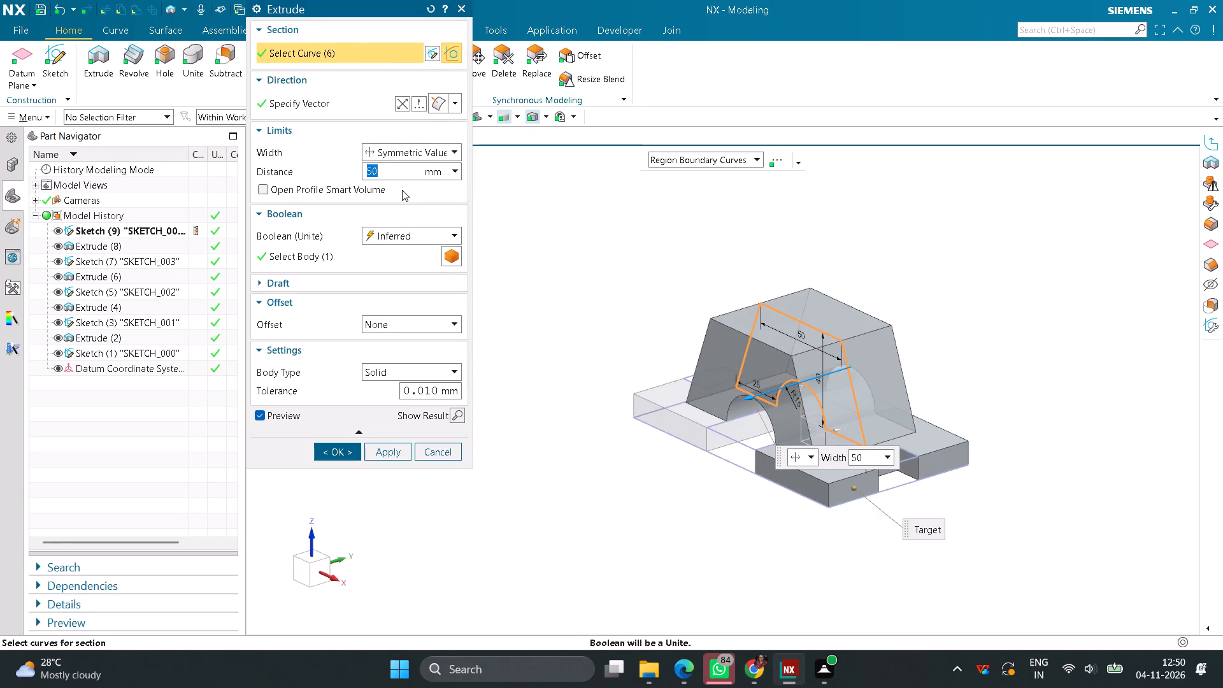
left_click(347, 454)
On the block's front trapezoidal face, sketch two lines about 7.5 mm and 6.5 mm long, flaring downward and outward from the top edge.
left_click(52, 56)
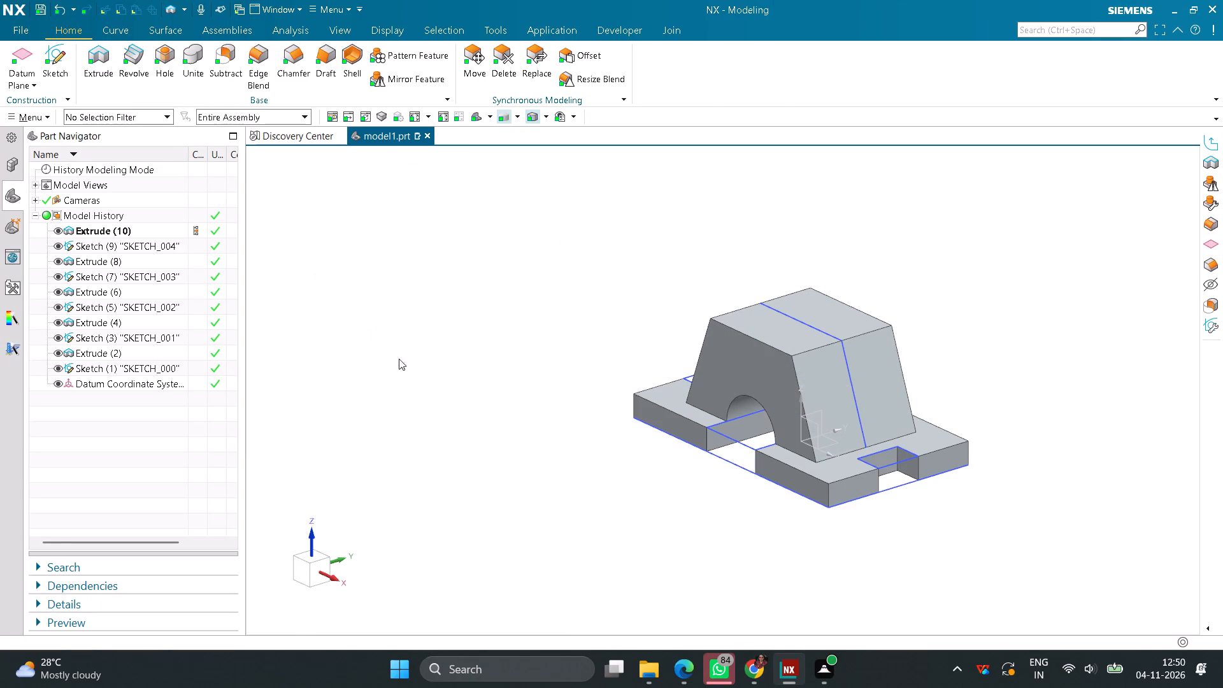
left_click(727, 357)
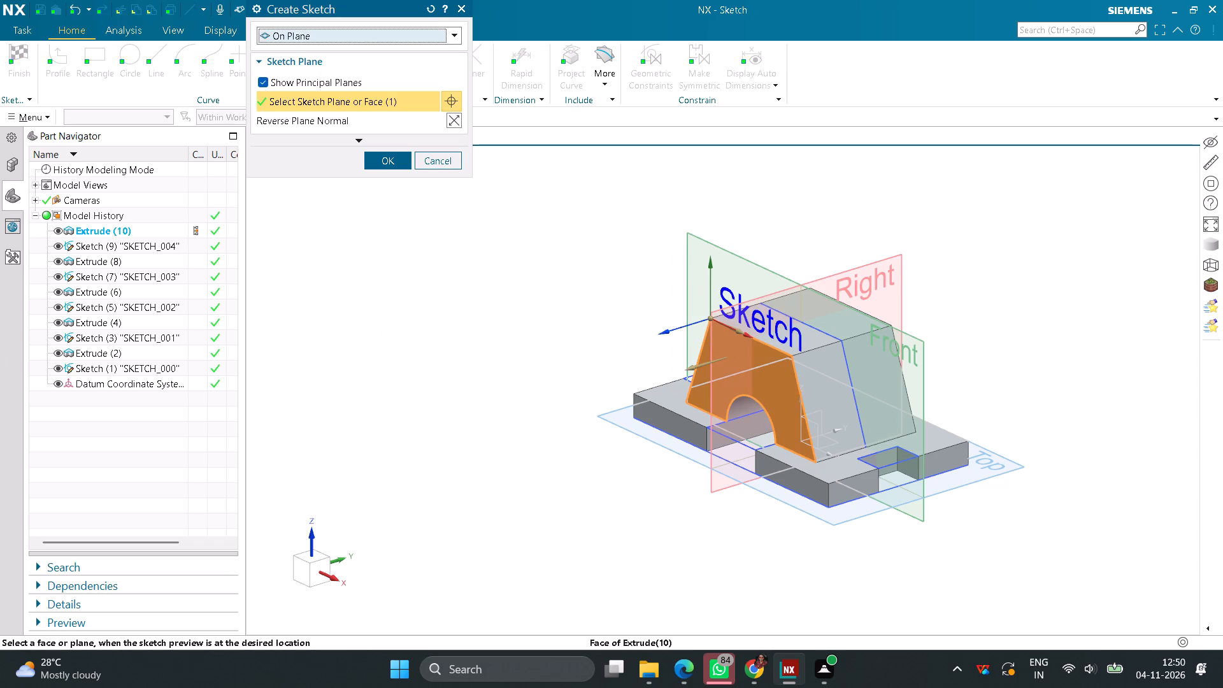
left_click(376, 159)
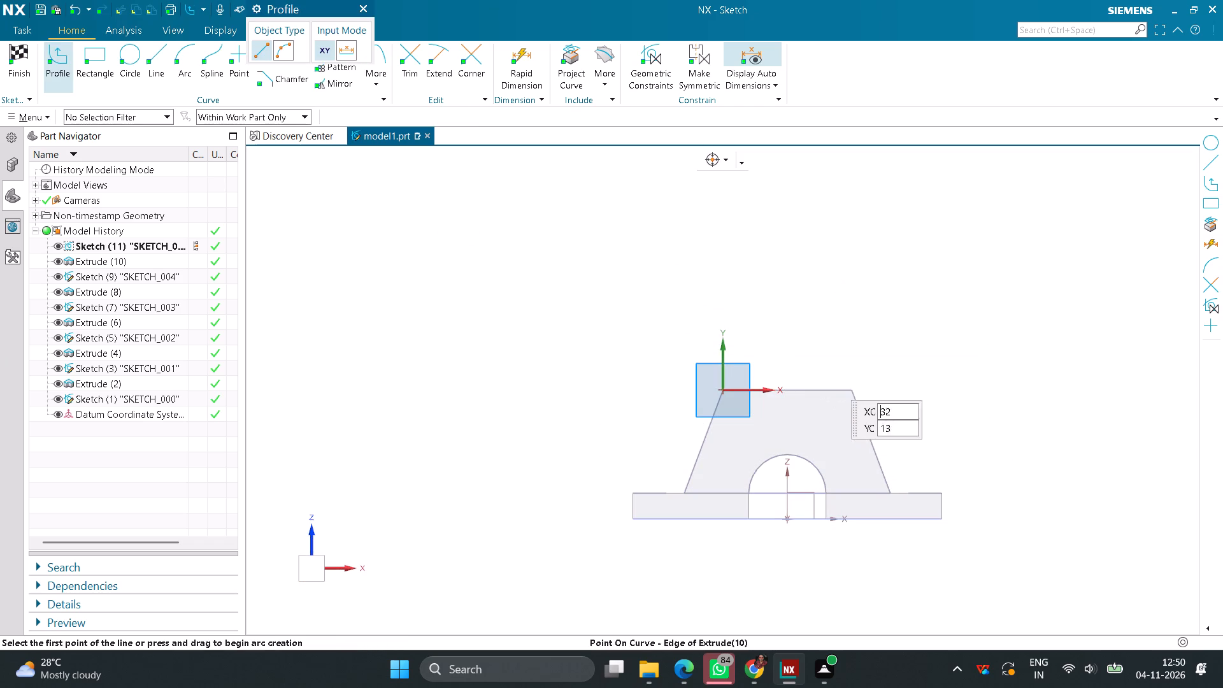
left_click(164, 61)
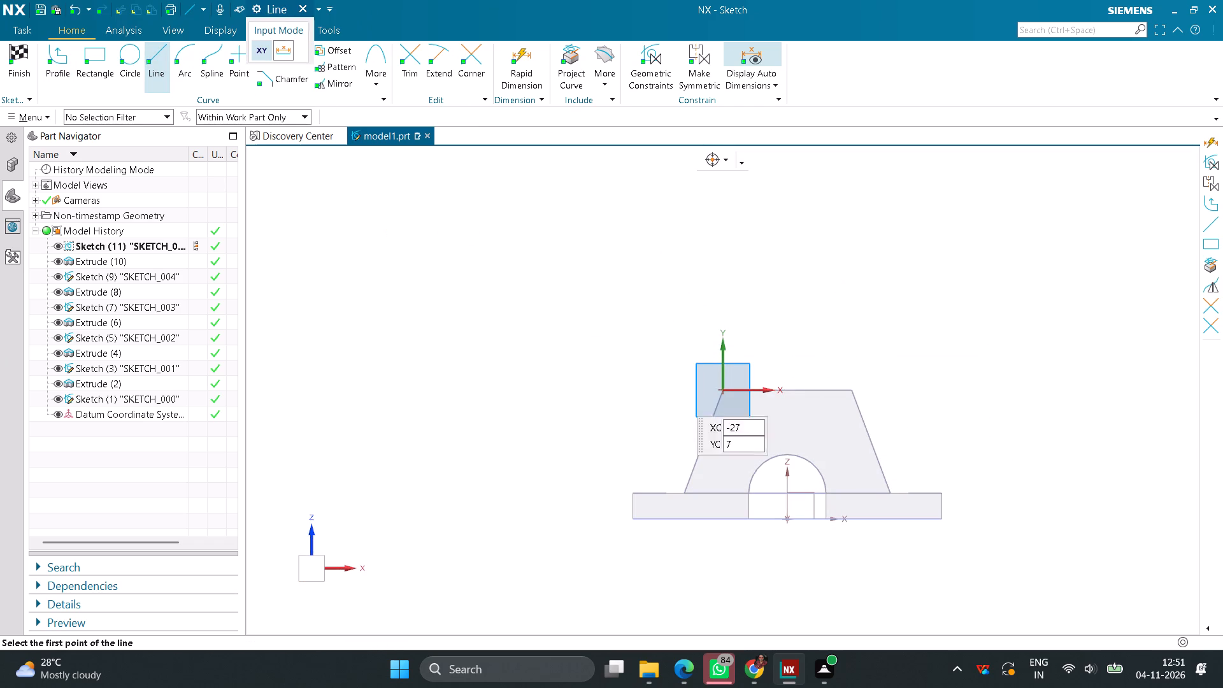
scroll(787, 410, "up", 6)
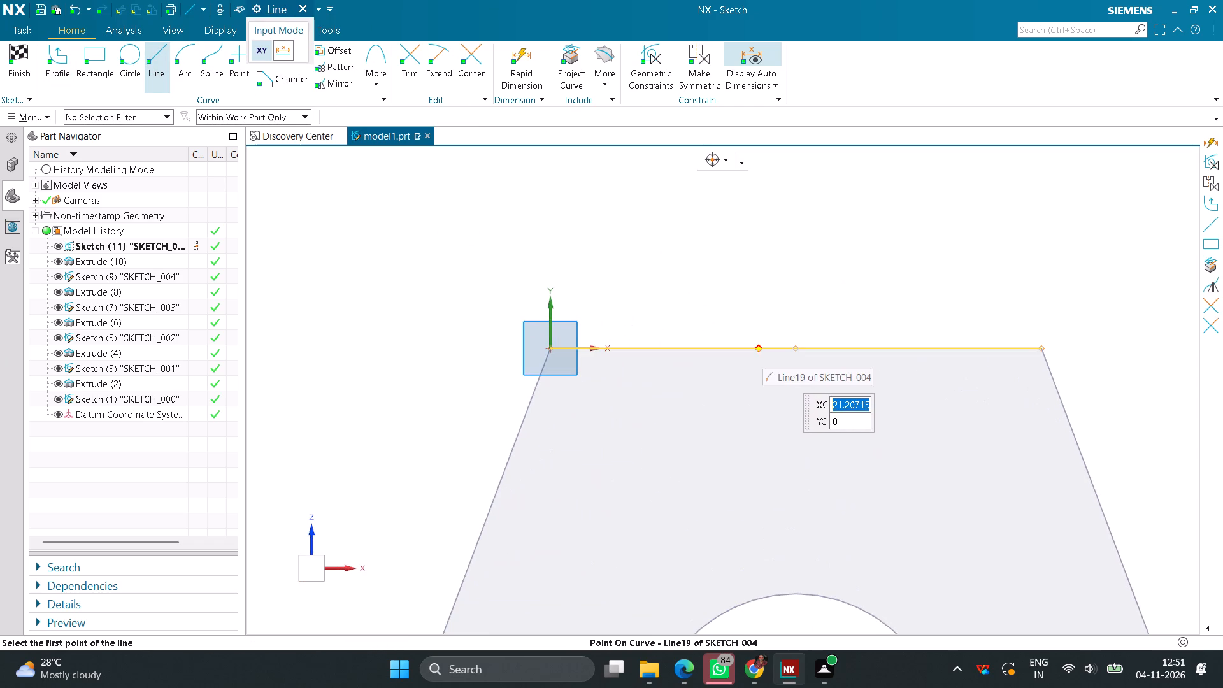
left_click(759, 348)
left_click(717, 408)
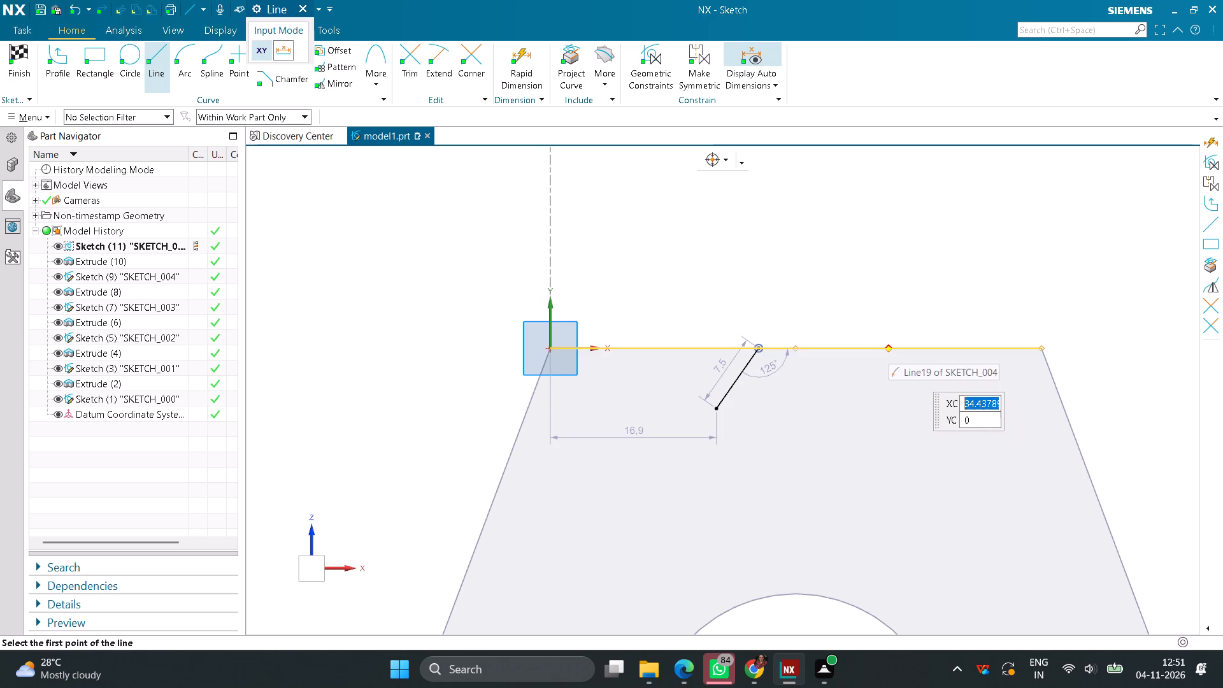
left_click(889, 347)
left_click(910, 412)
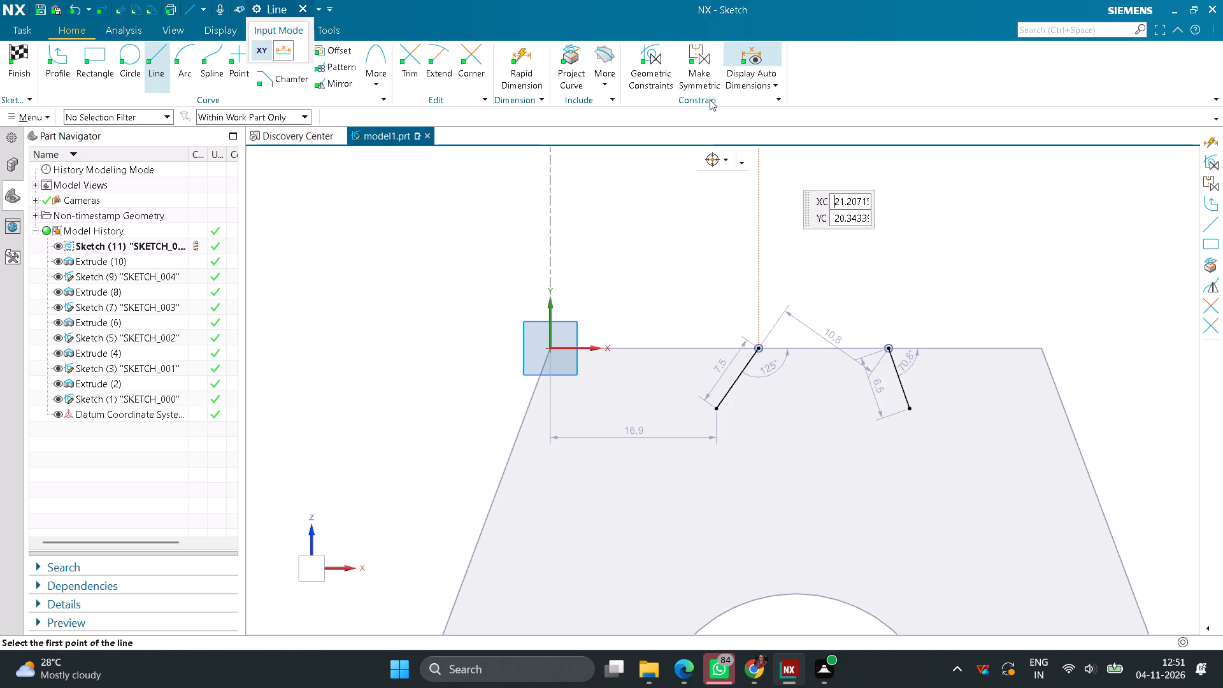
Make the two slanted lines' upper endpoints symmetric about the part's vertical datum axis.
left_click(703, 72)
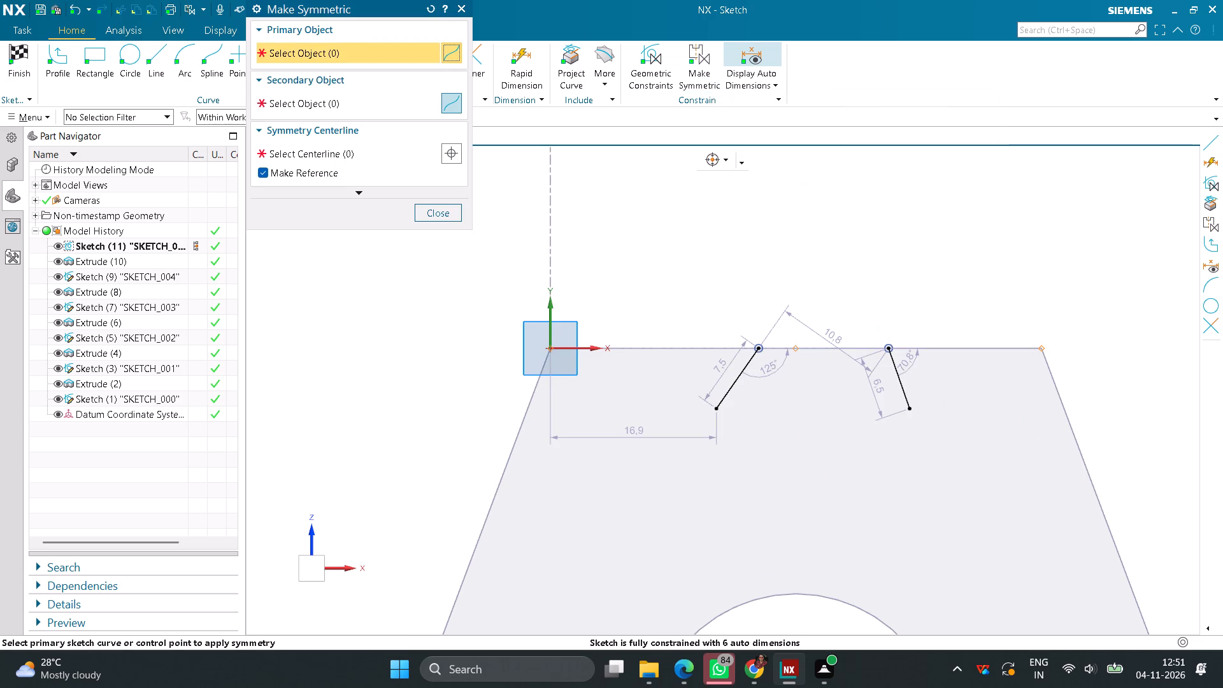
left_click(761, 348)
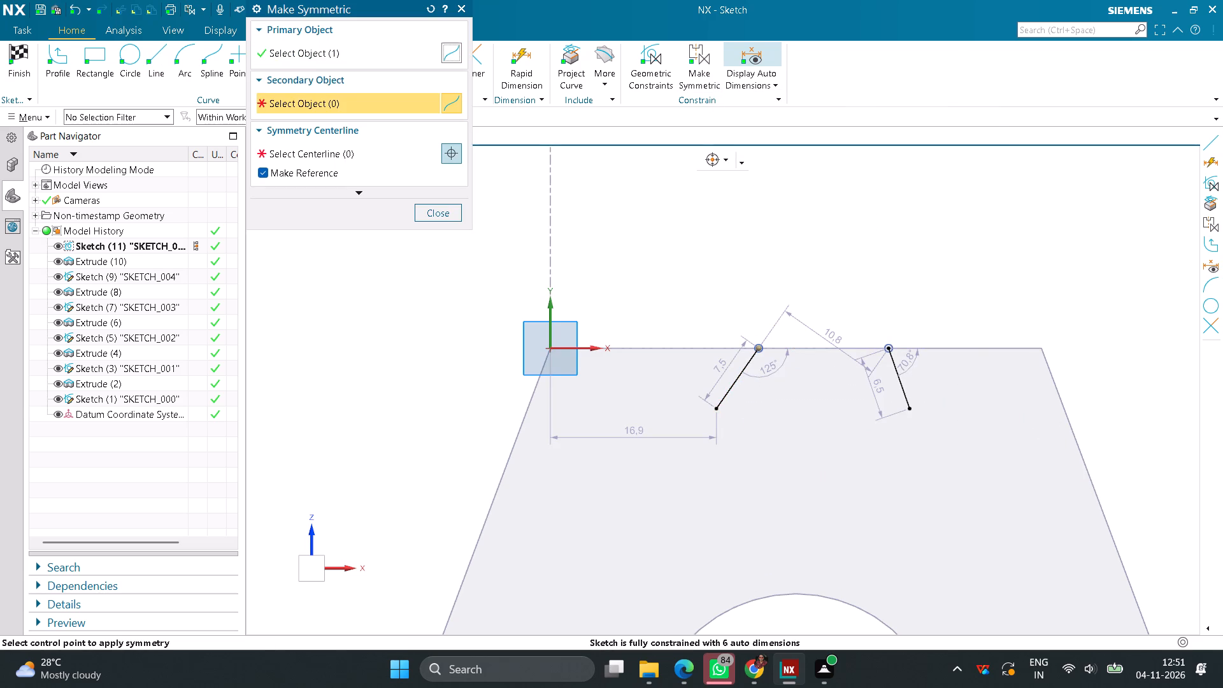
left_click(889, 346)
scroll(872, 405, "down", 2)
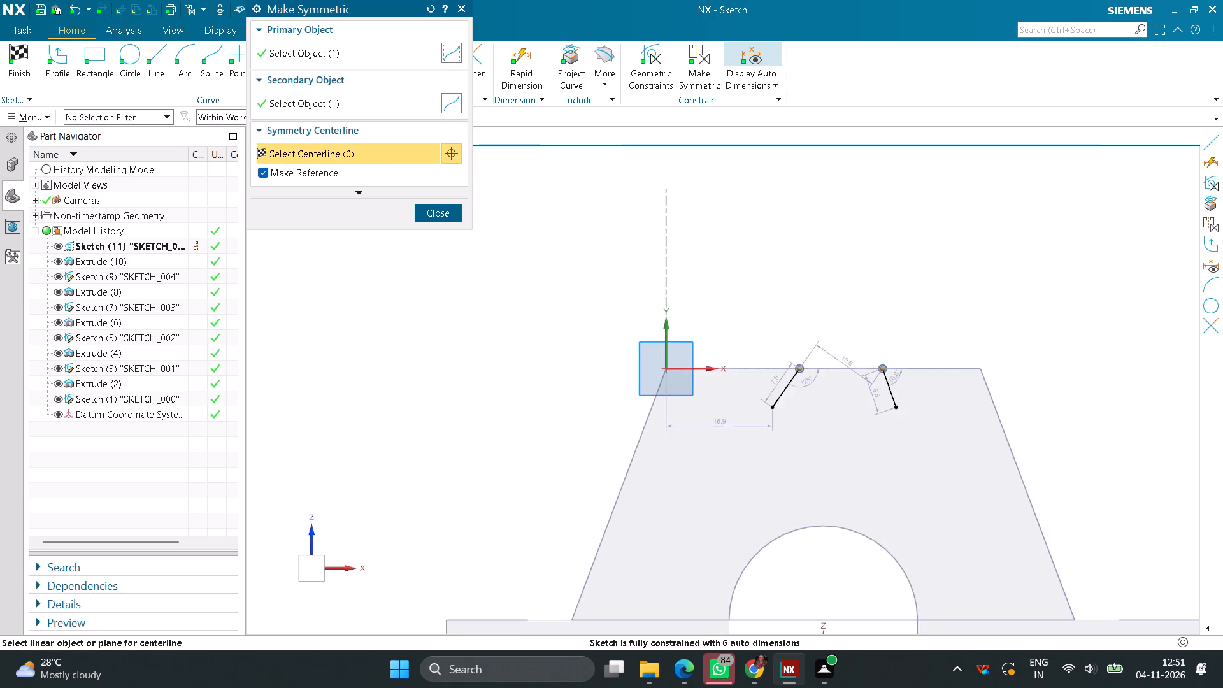
scroll(856, 469, "down", 4)
left_click(846, 517)
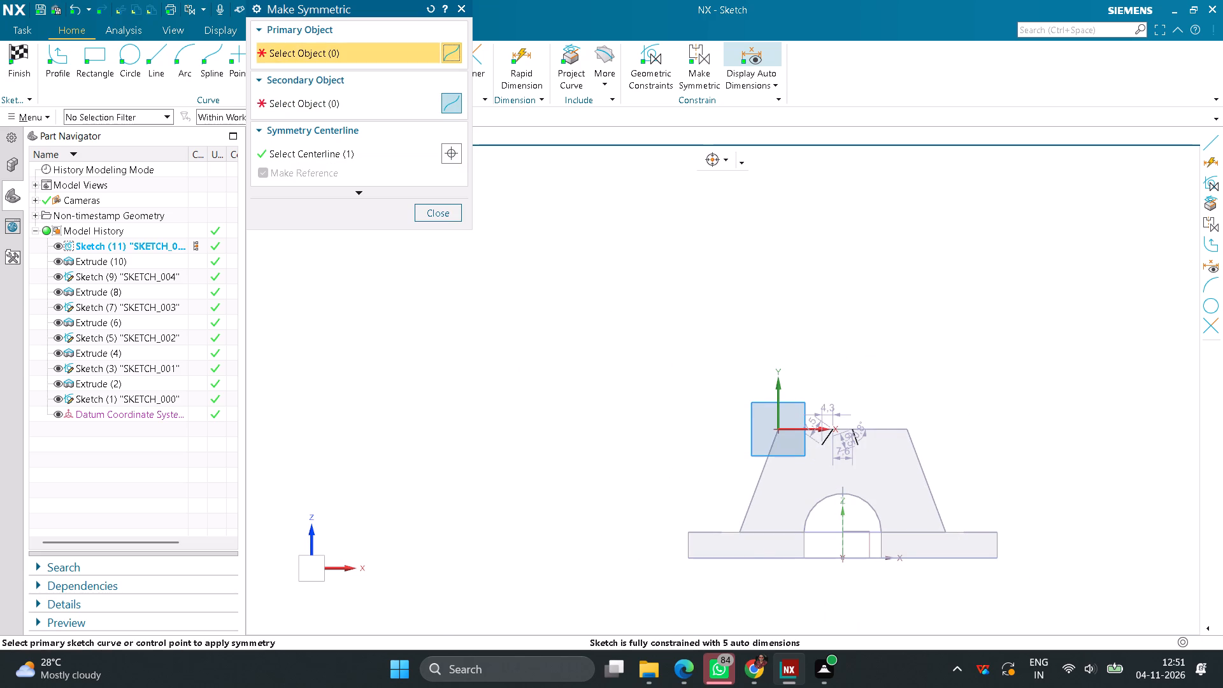
scroll(861, 438, "up", 6)
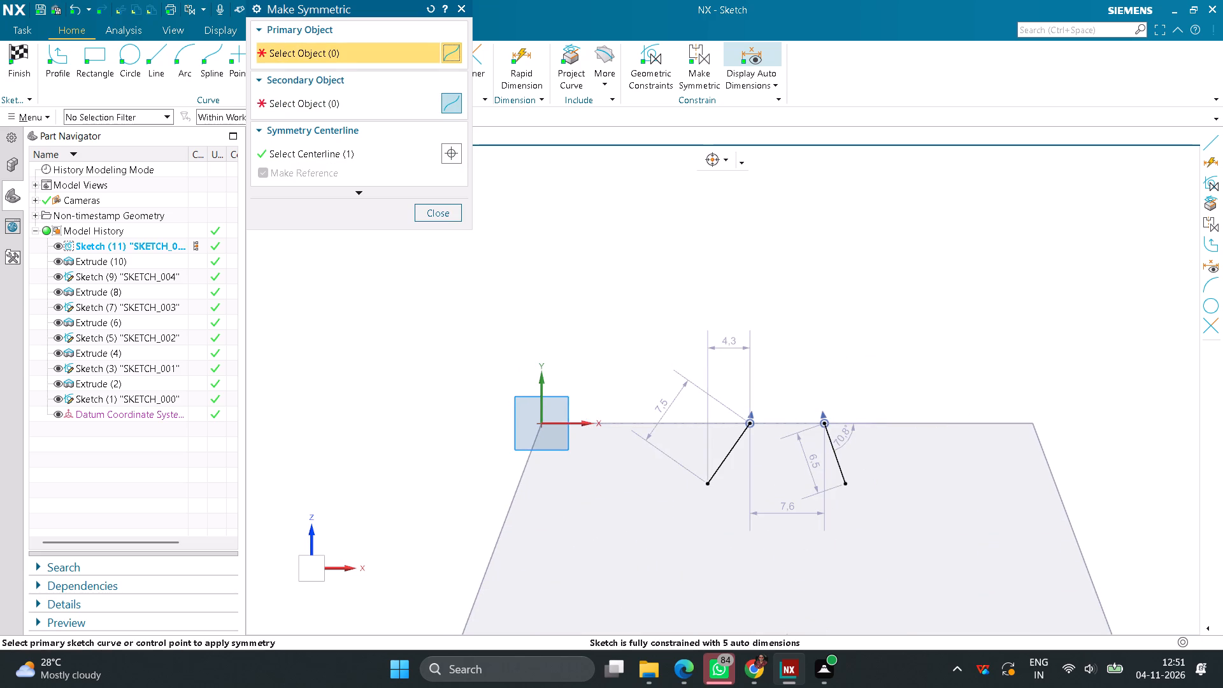
left_click(440, 212)
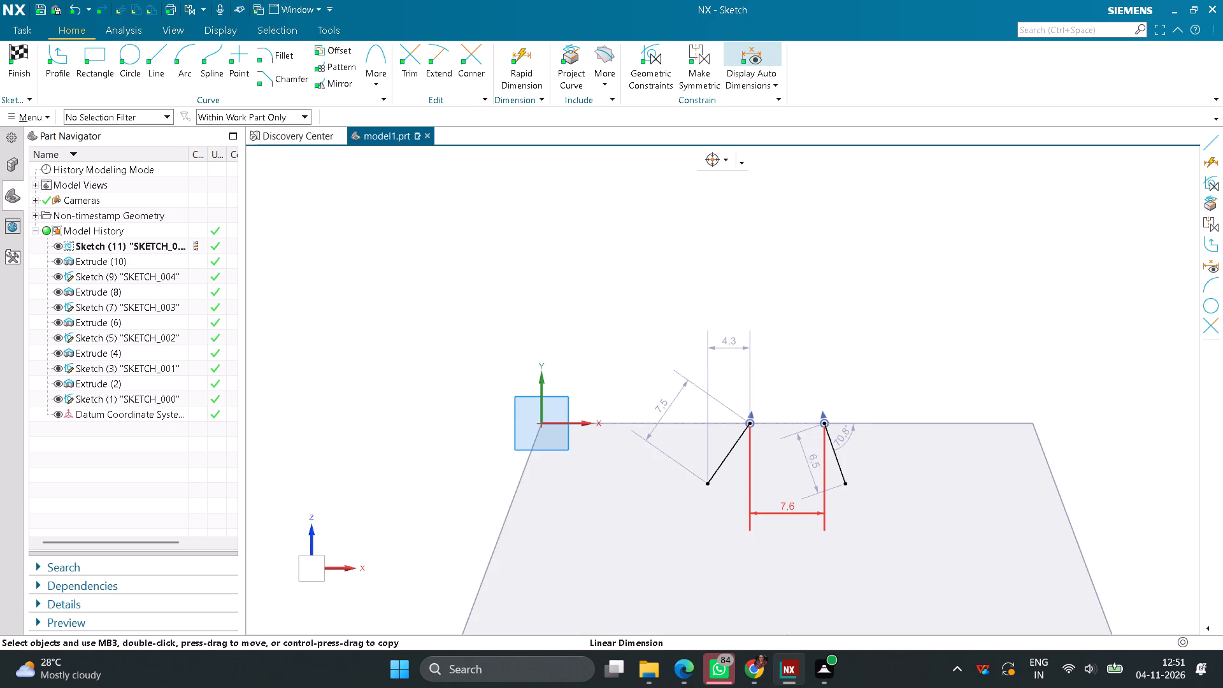
Set the distance between the slanted lines' upper endpoints to 20 mm and place the dimension above the block's top edge.
double_click(788, 506)
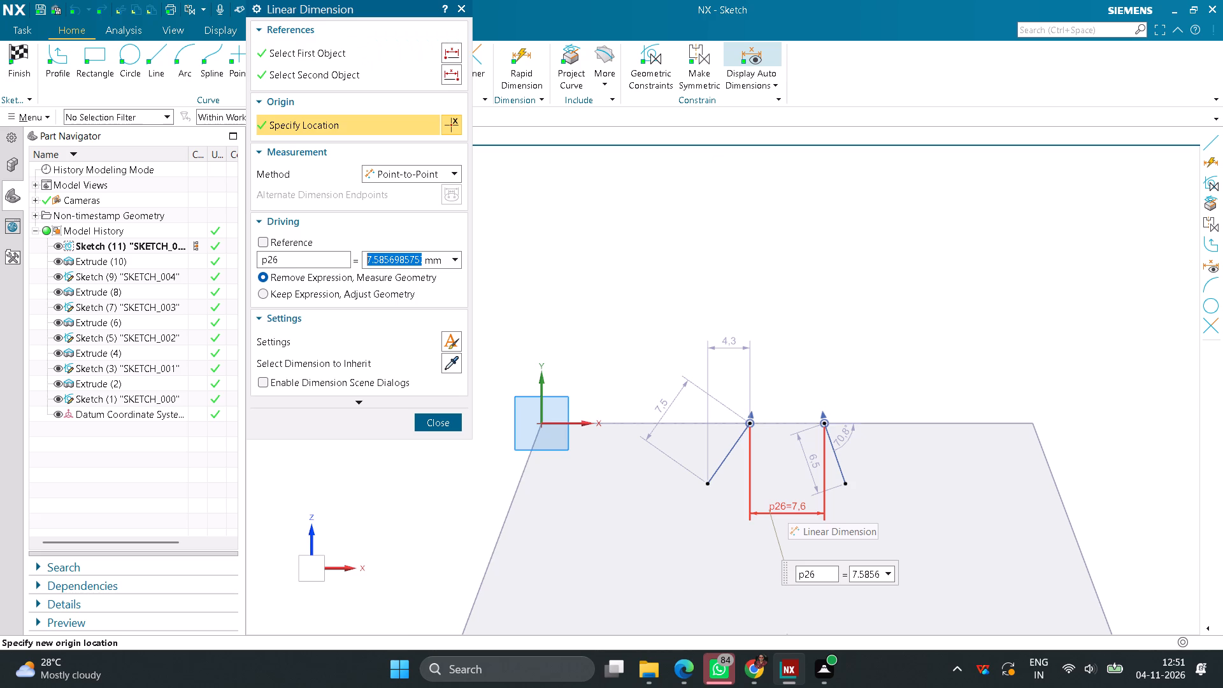
type("20")
key("Return")
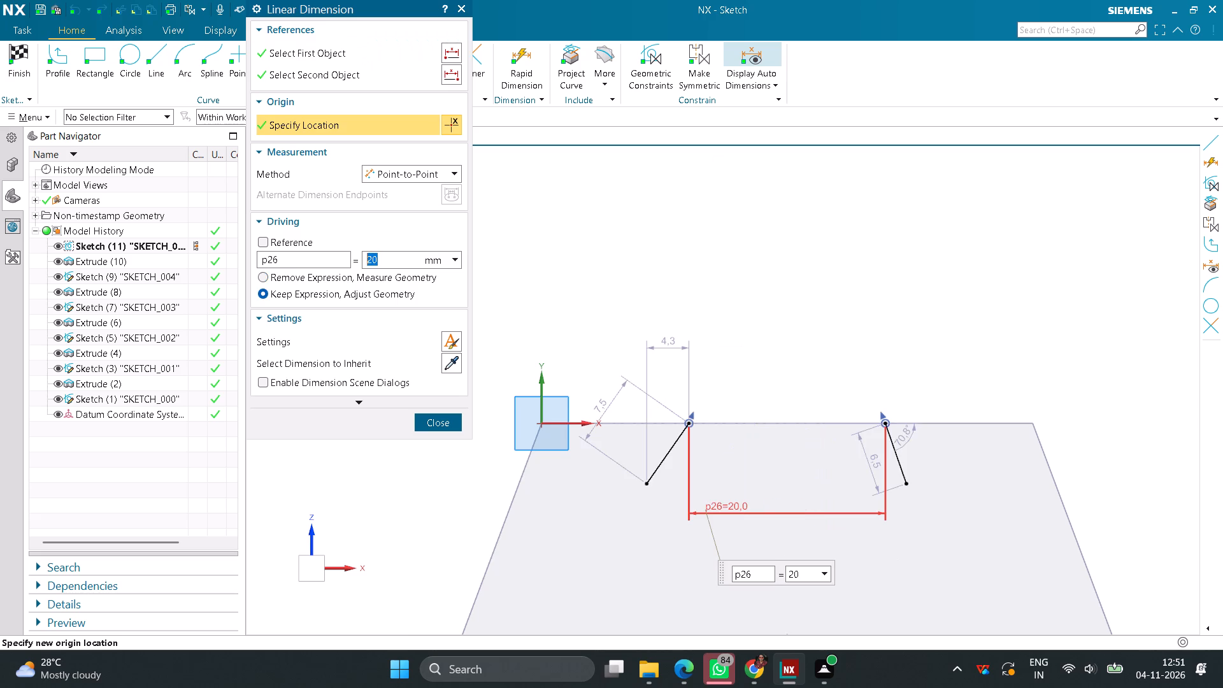
left_click(769, 331)
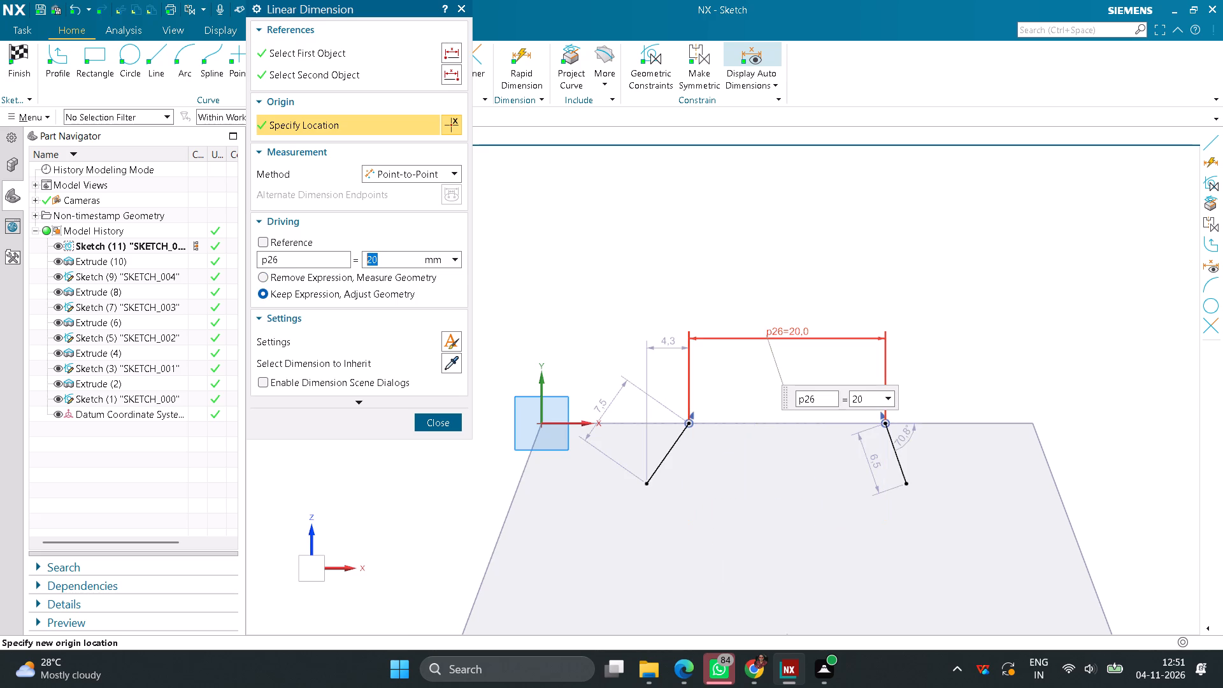
left_click(766, 336)
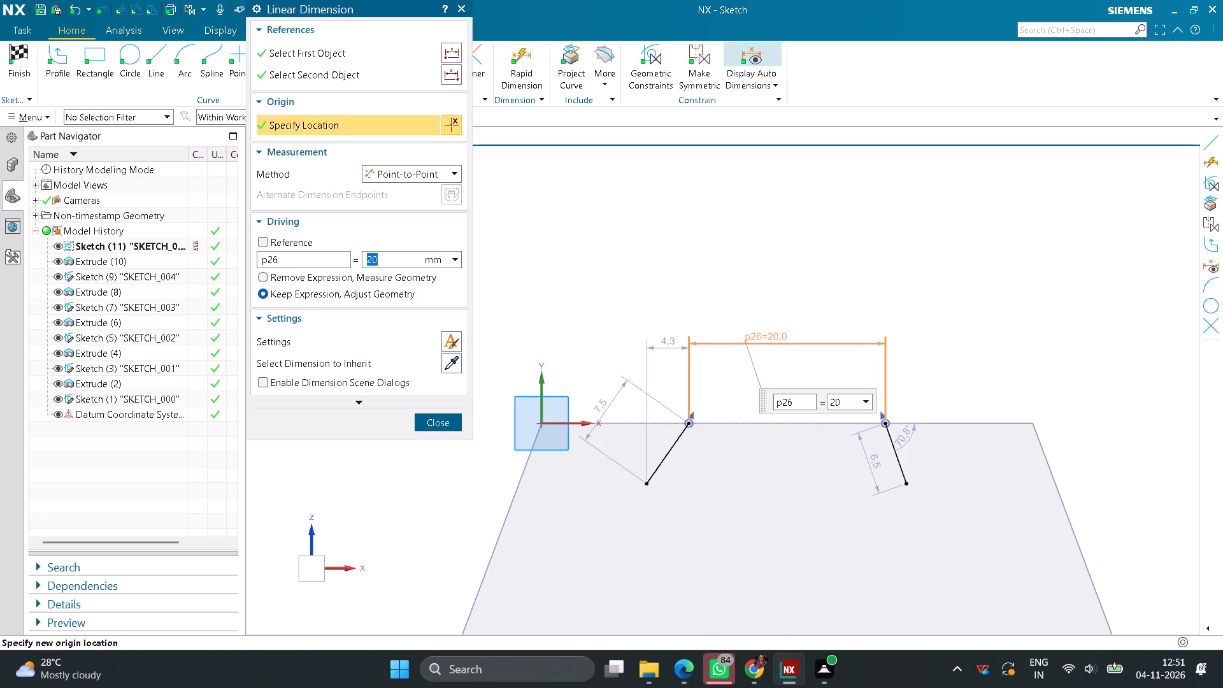
left_click(454, 415)
Add a 30° angular dimension between the left slanted line and the horizontal line spanning the base of the arch.
scroll(638, 336, "down", 4)
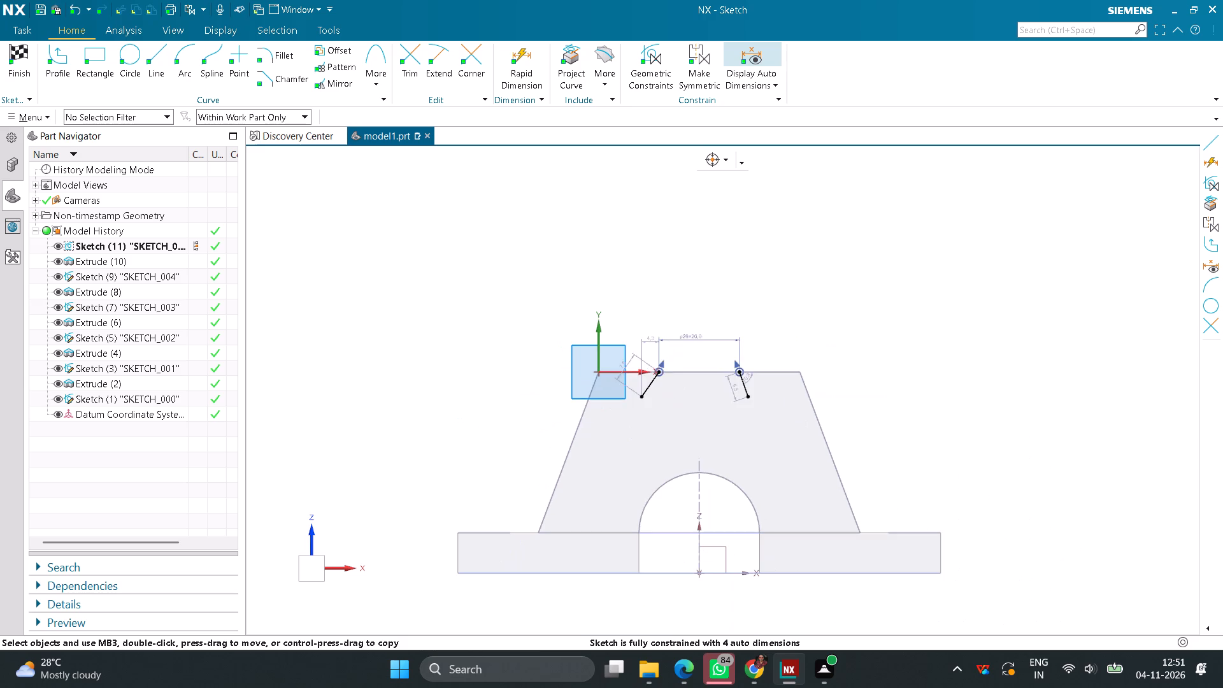
left_click(526, 85)
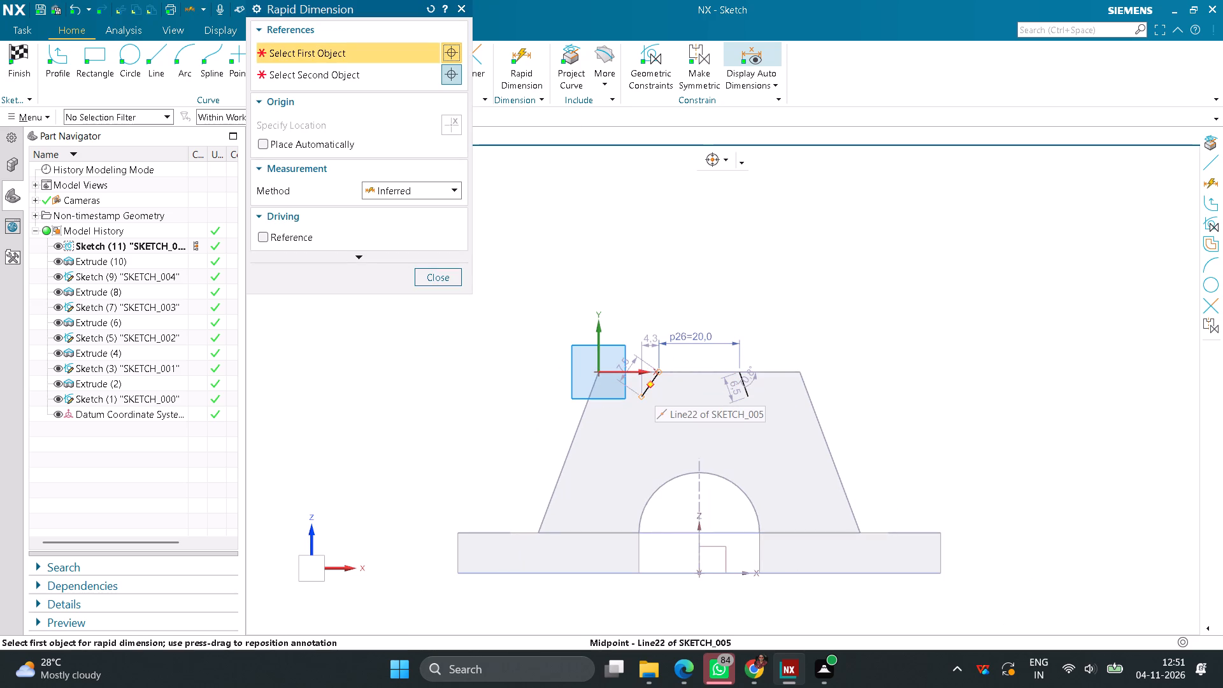
left_click(453, 192)
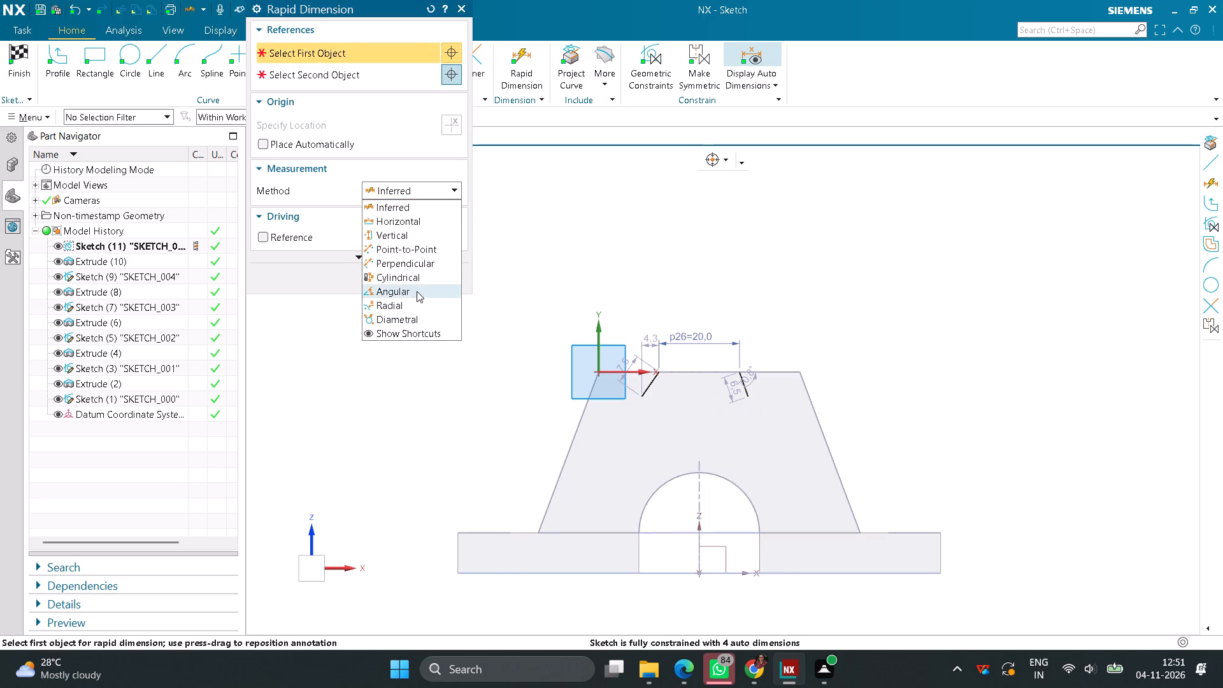
left_click(414, 294)
scroll(665, 387, "up", 3)
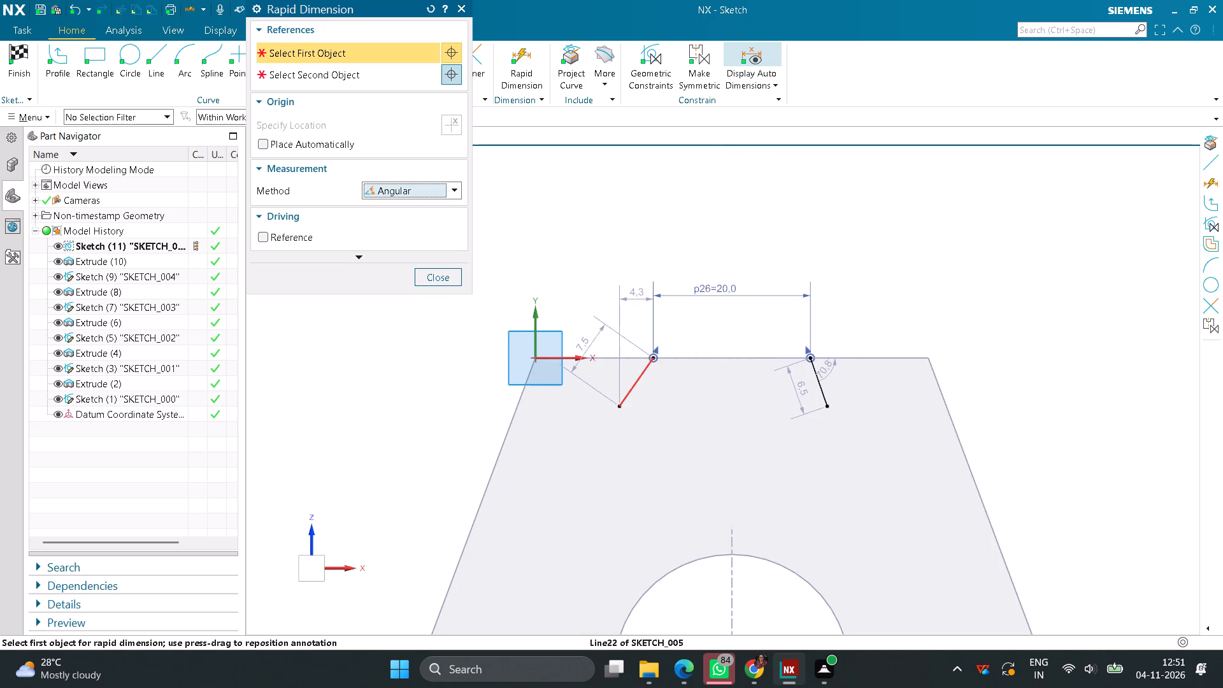
left_click(636, 388)
scroll(715, 429, "down", 2)
scroll(722, 525, "down", 3)
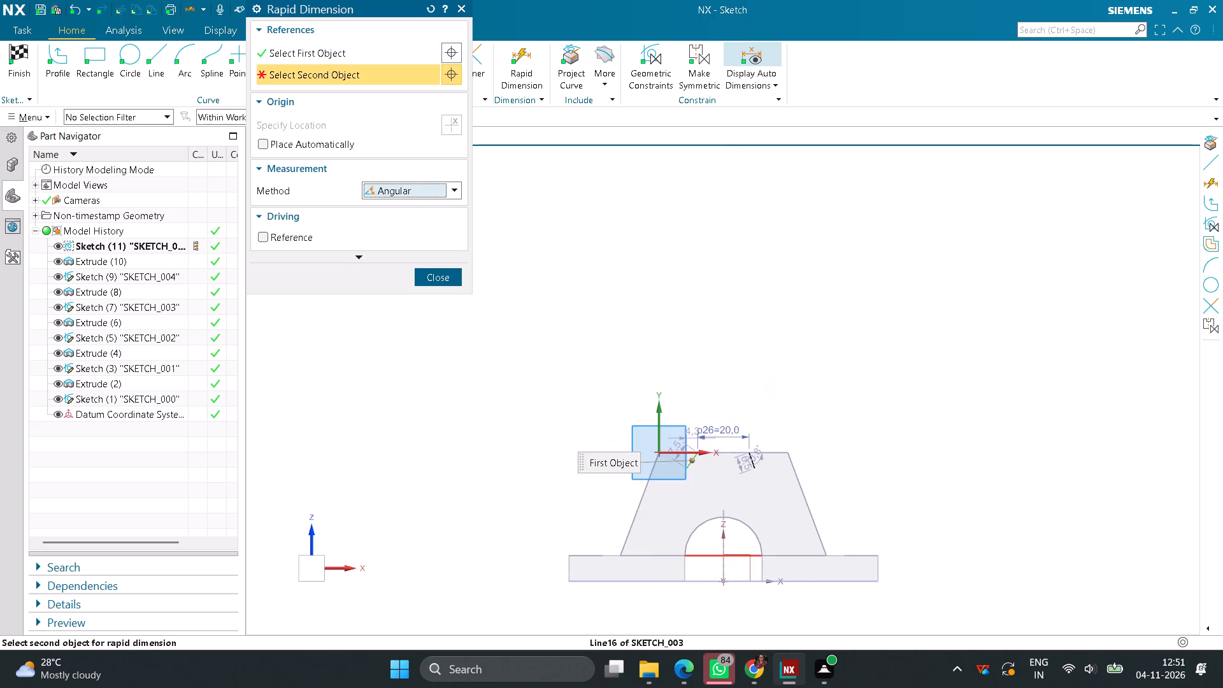
left_click(703, 559)
left_click(699, 513)
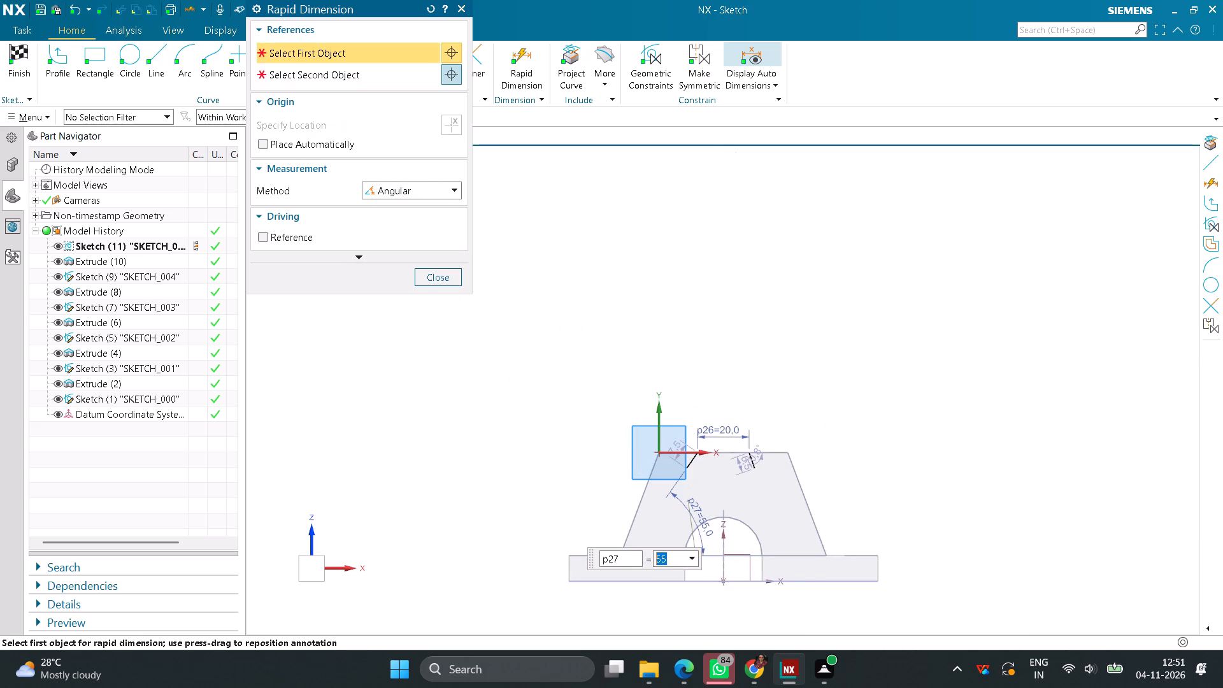
type("30")
key("Return")
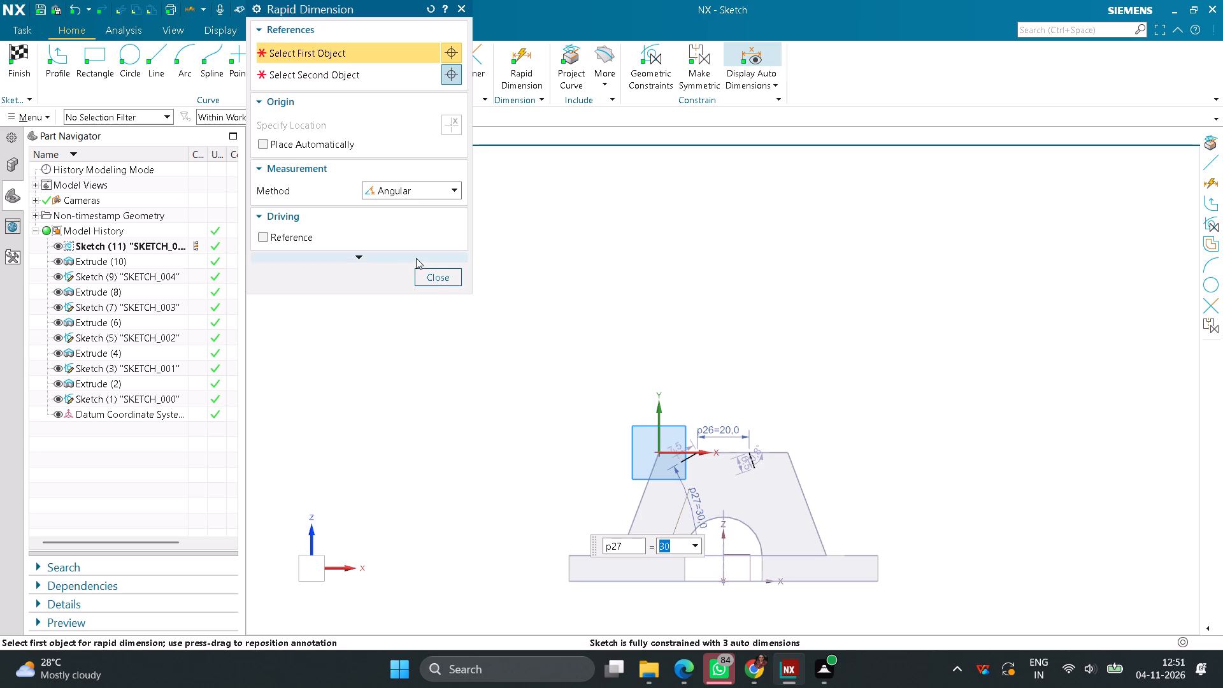
left_click(434, 278)
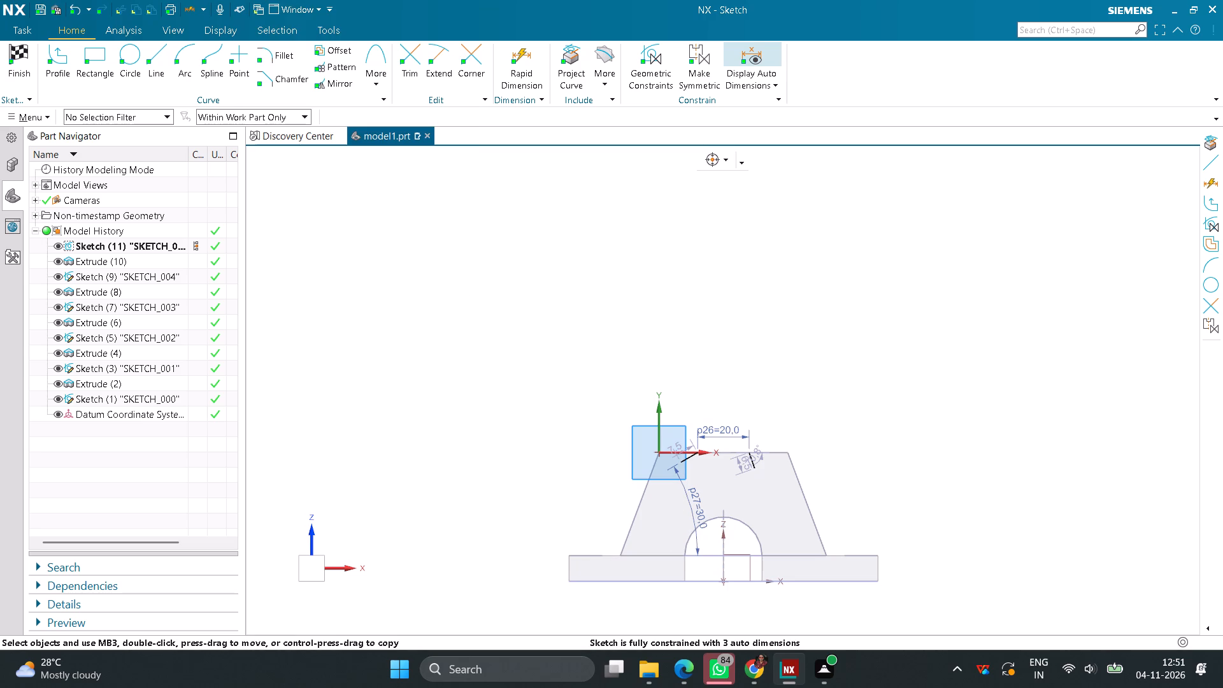
Add a 60° angular dimension between the right slanted line and the horizontal line at the base of the arch.
scroll(734, 410, "up", 3)
scroll(740, 413, "down", 4)
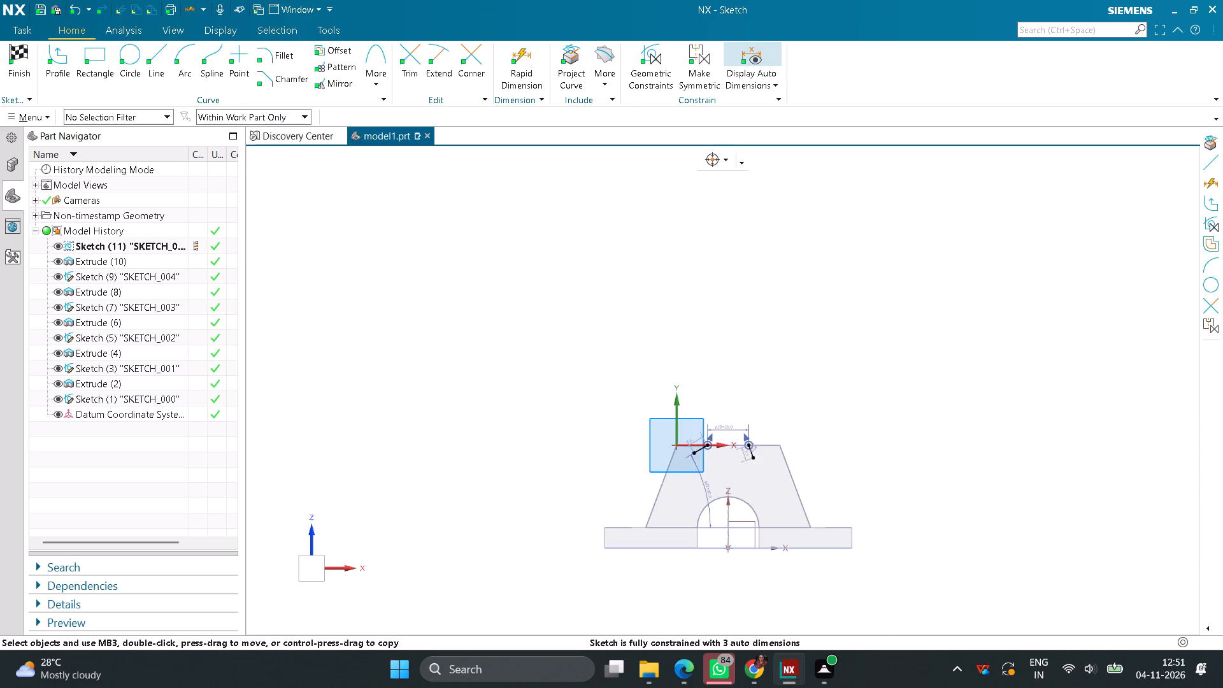
left_click(528, 66)
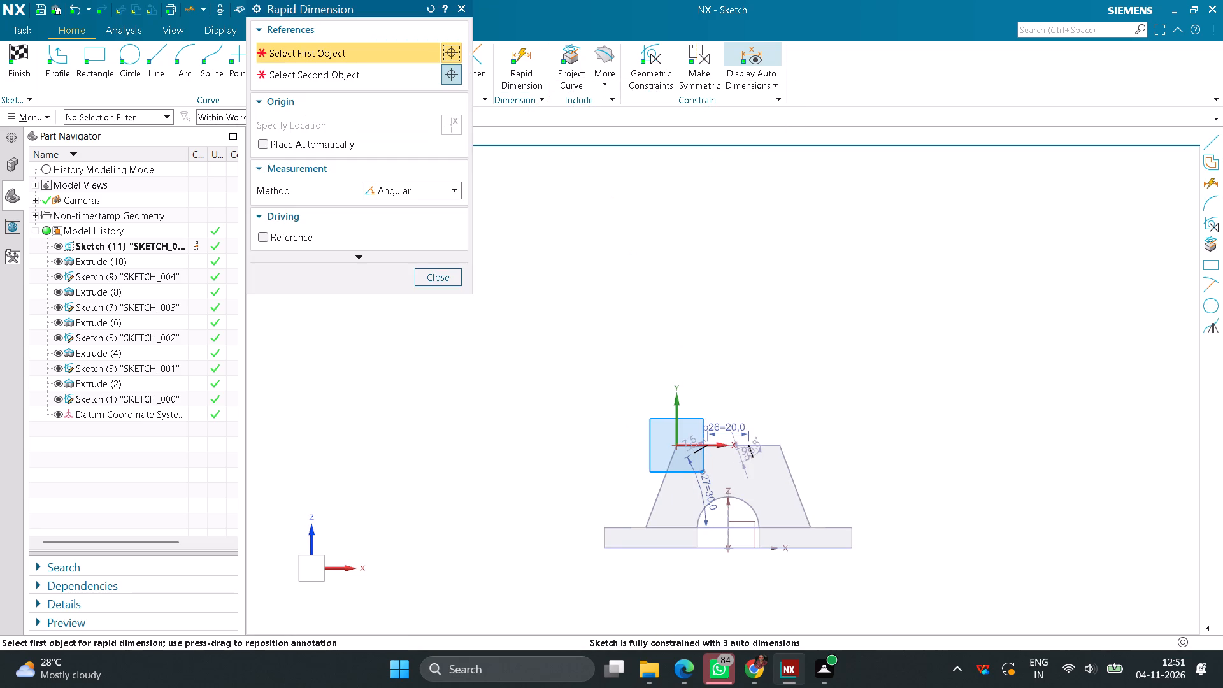
scroll(826, 433, "up", 6)
middle_click_drag(745, 479, 861, 299)
right_click_drag(743, 478, 861, 299)
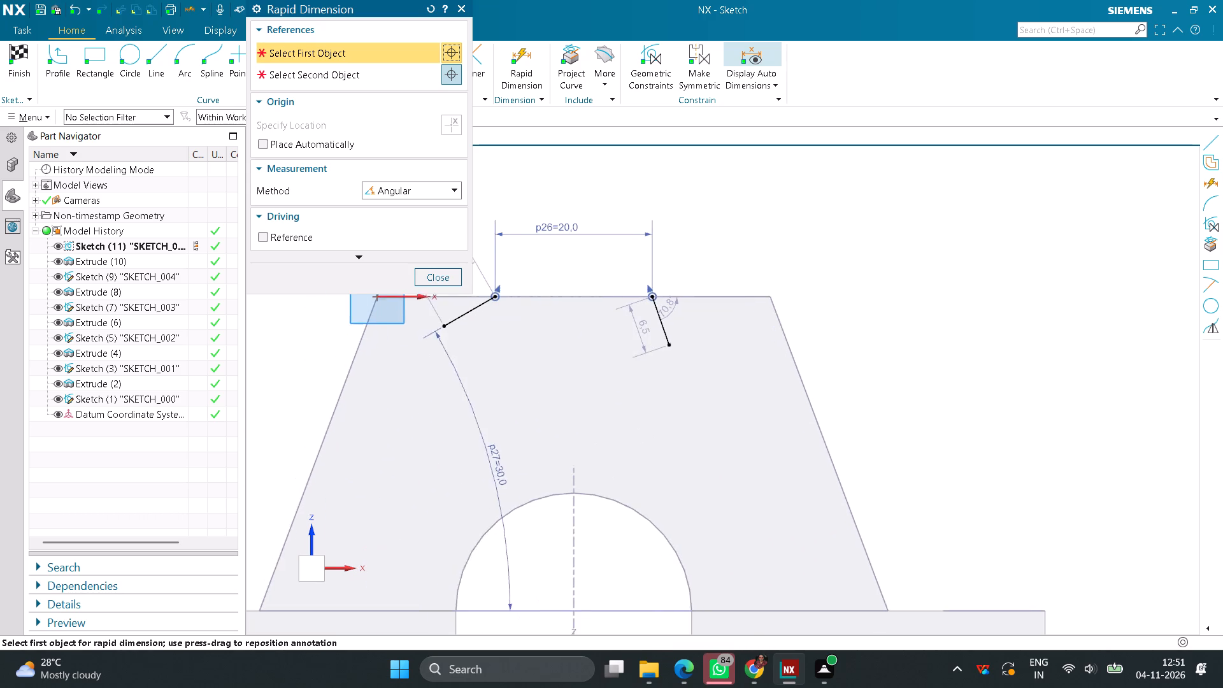
right_click_drag(861, 299, 869, 287)
middle_click_drag(861, 299, 869, 286)
left_click(679, 317)
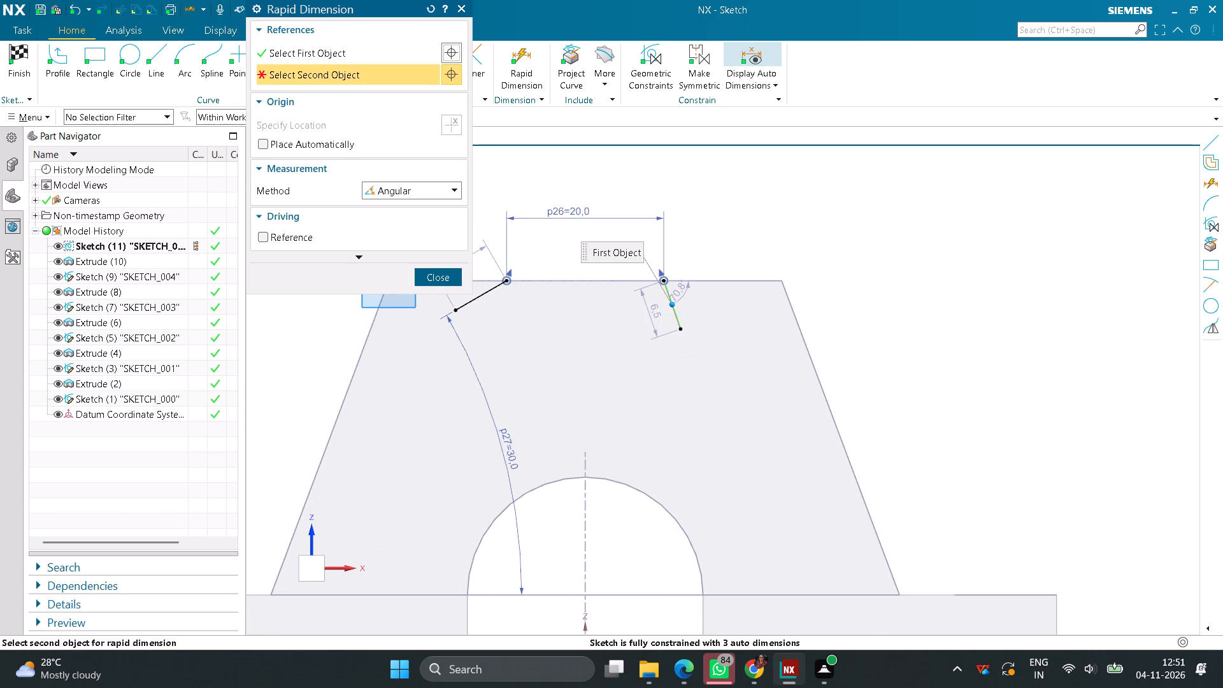
left_click(648, 591)
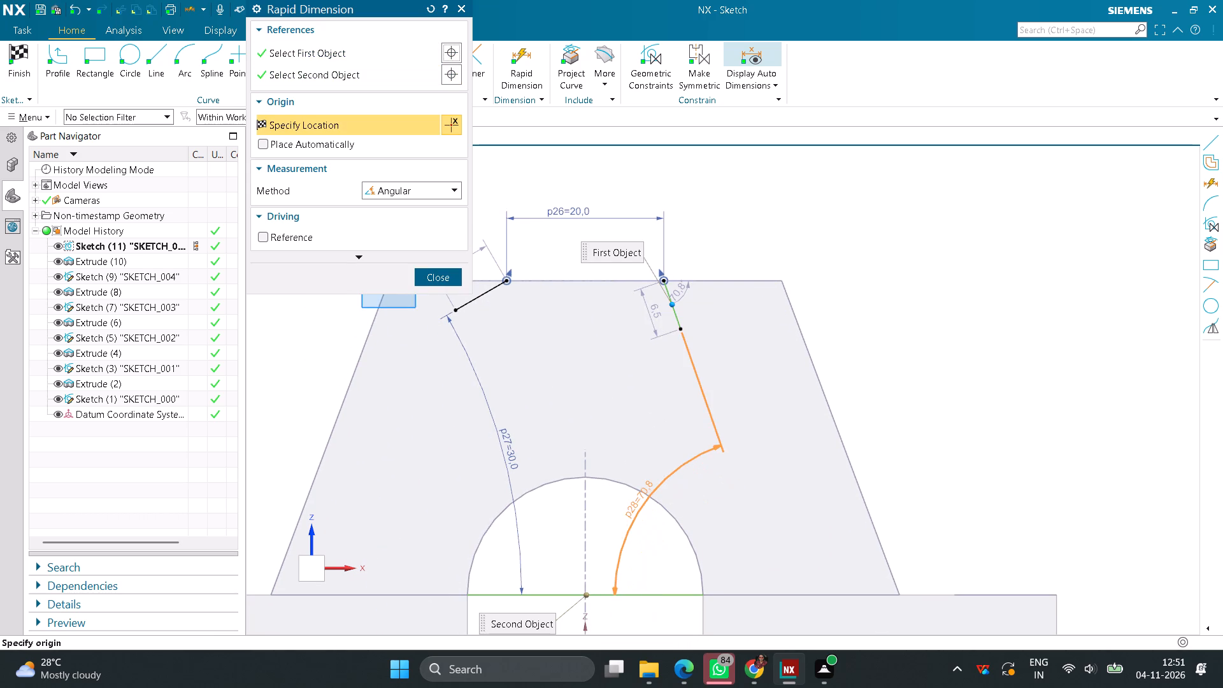
left_click(629, 514)
type("60")
key("Return")
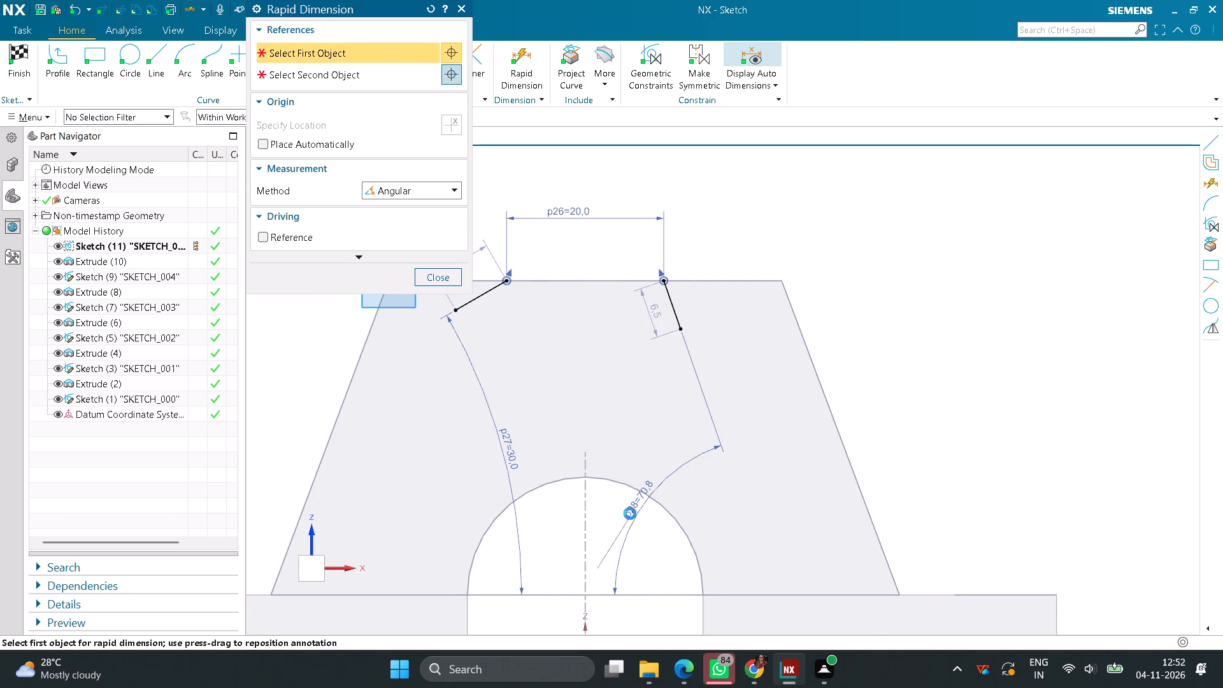
left_click(453, 270)
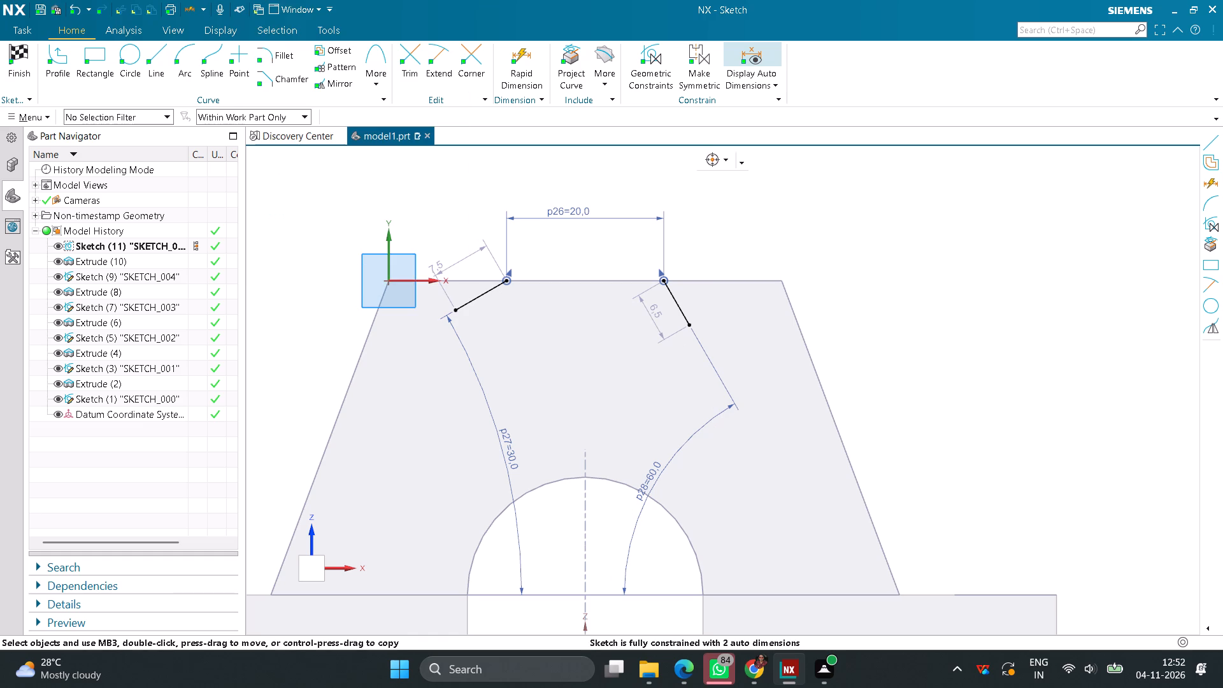
Set the left slanted line's angle to 60°.
double_click(510, 459)
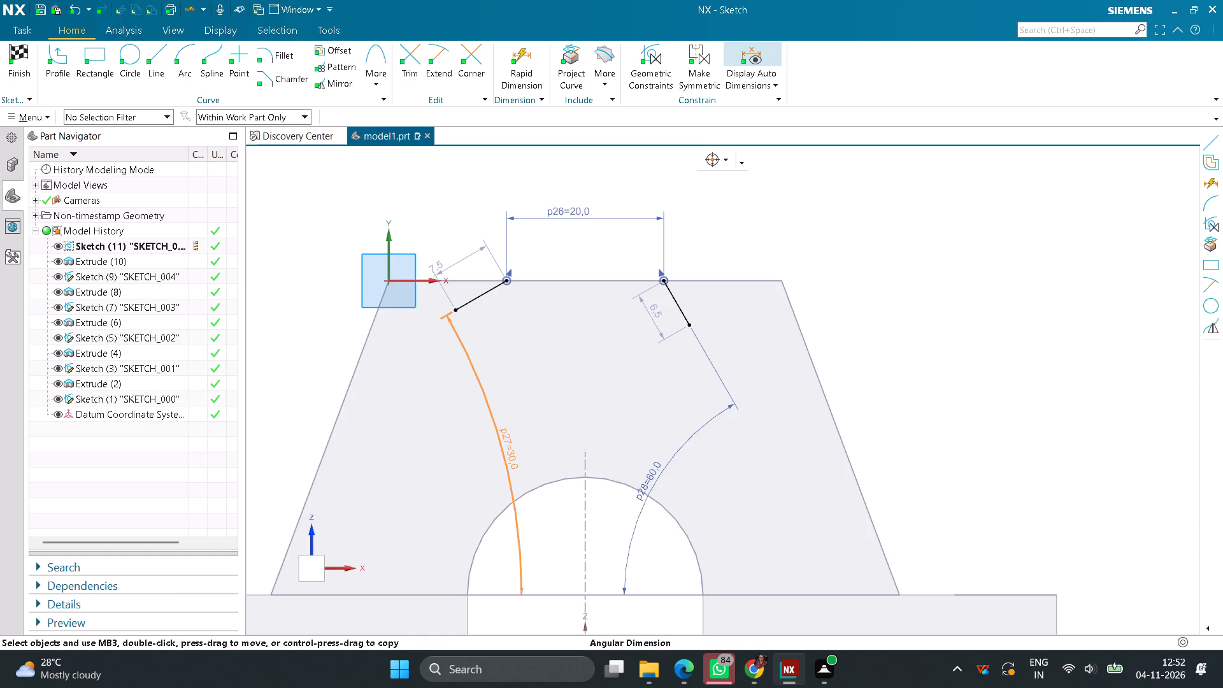
type("60")
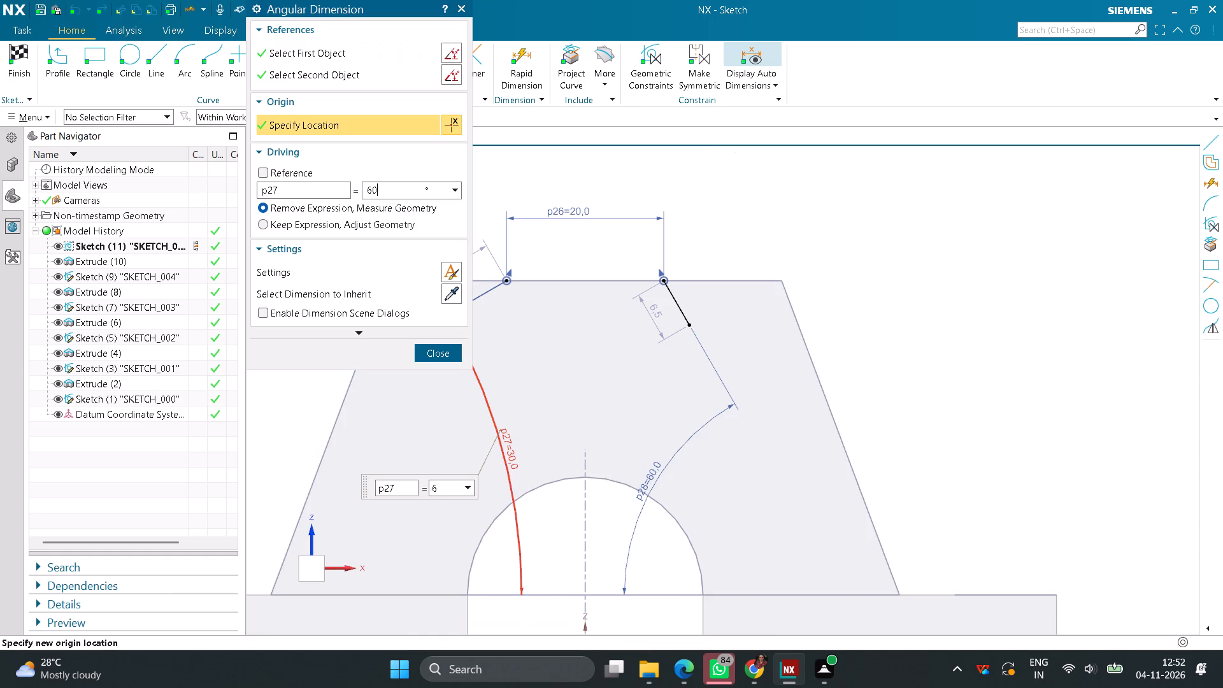
key("Return")
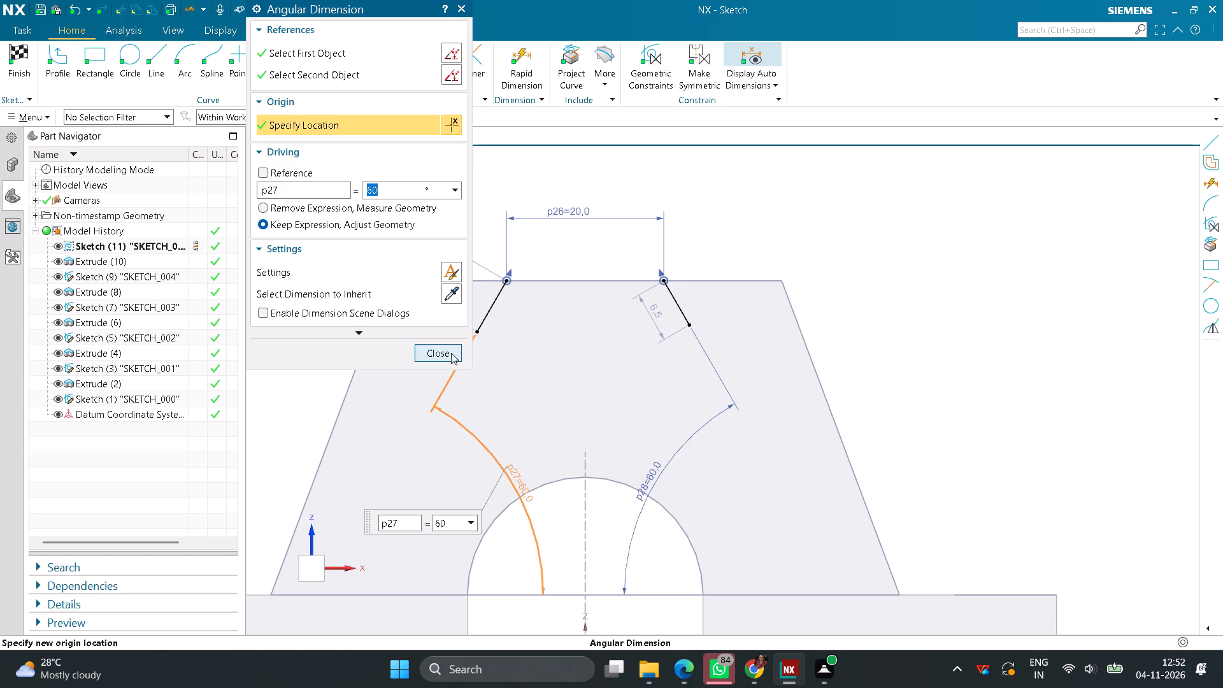
left_click(451, 353)
Dimension the left slanted line's lower endpoint 10 mm vertically below the block's top edge, using the Inferred method.
left_click(523, 82)
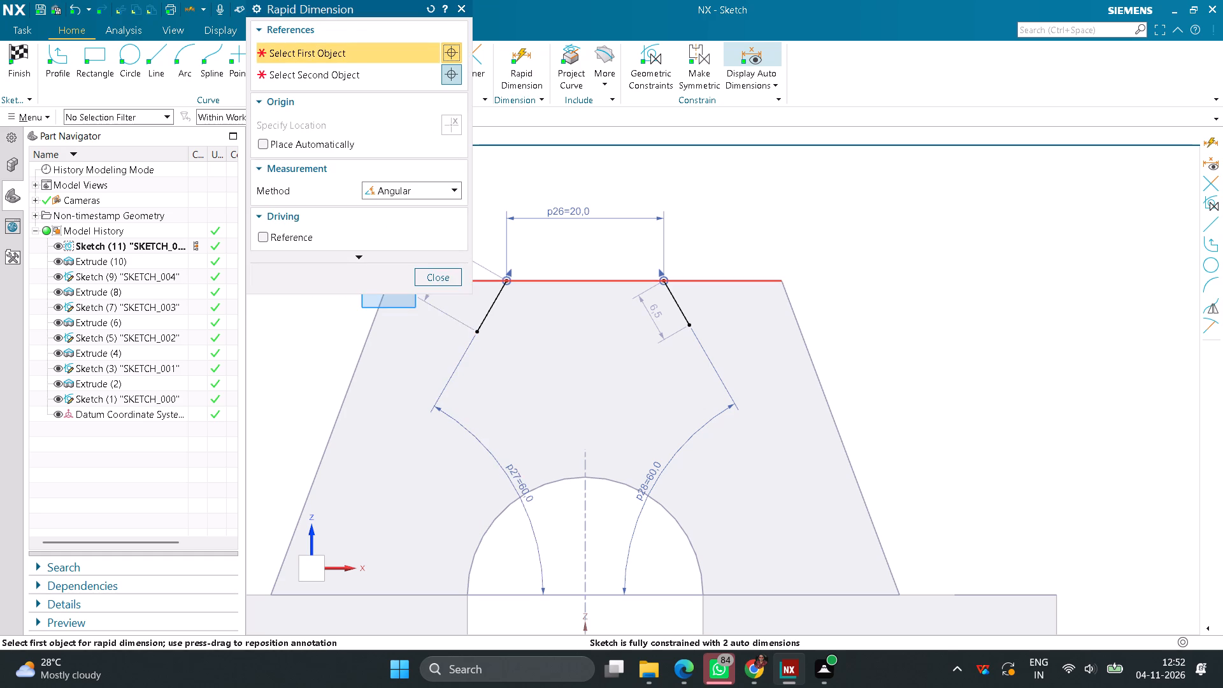
left_click(443, 189)
left_click(426, 206)
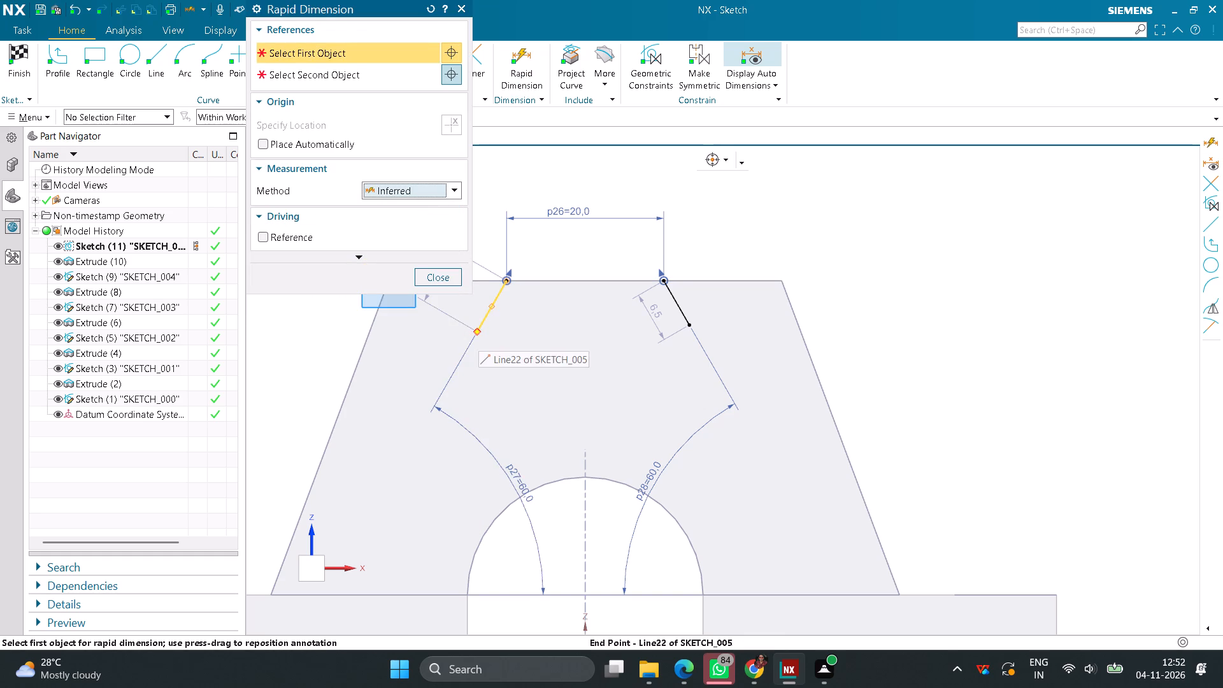
left_click(478, 334)
left_click(542, 283)
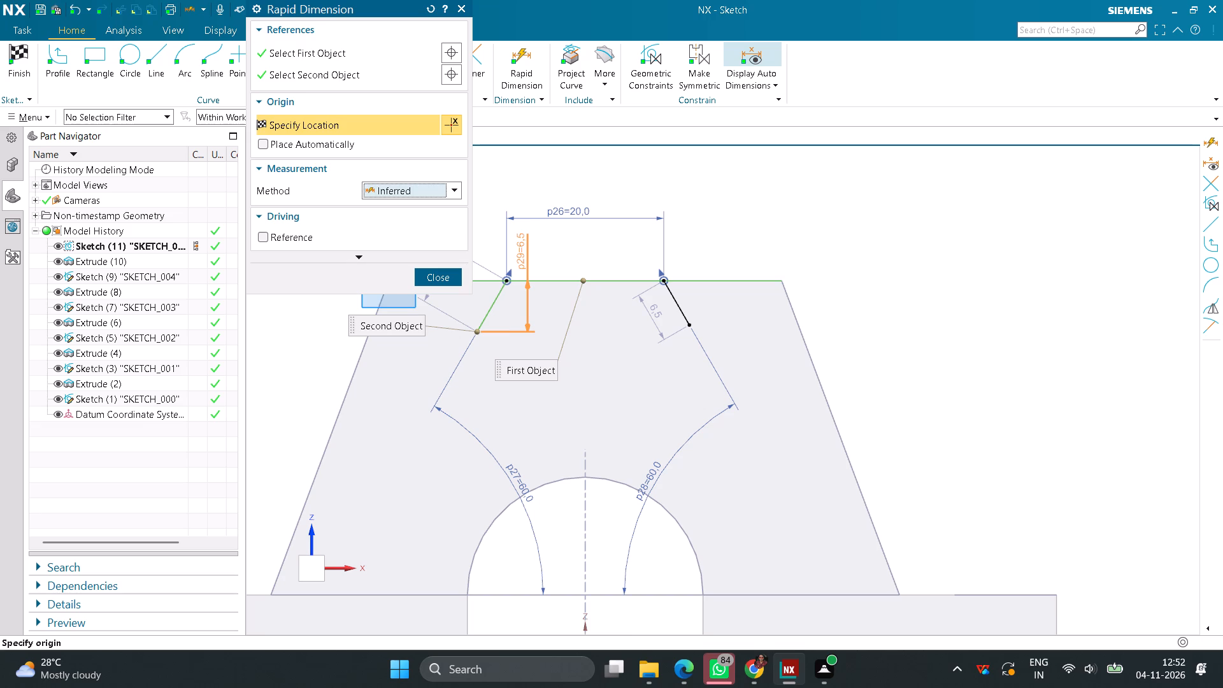
left_click(523, 251)
type("10")
key("Return")
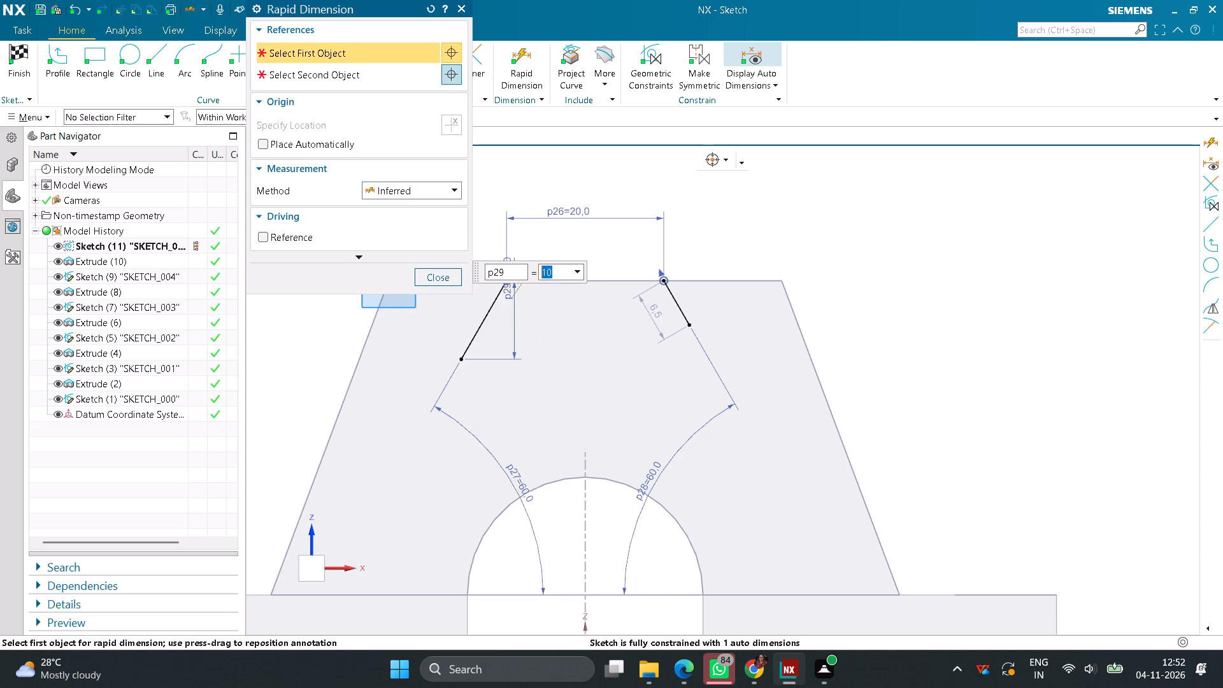
Dimension the right slanted line's lower endpoint 10 mm vertically below the block's top edge.
left_click(692, 324)
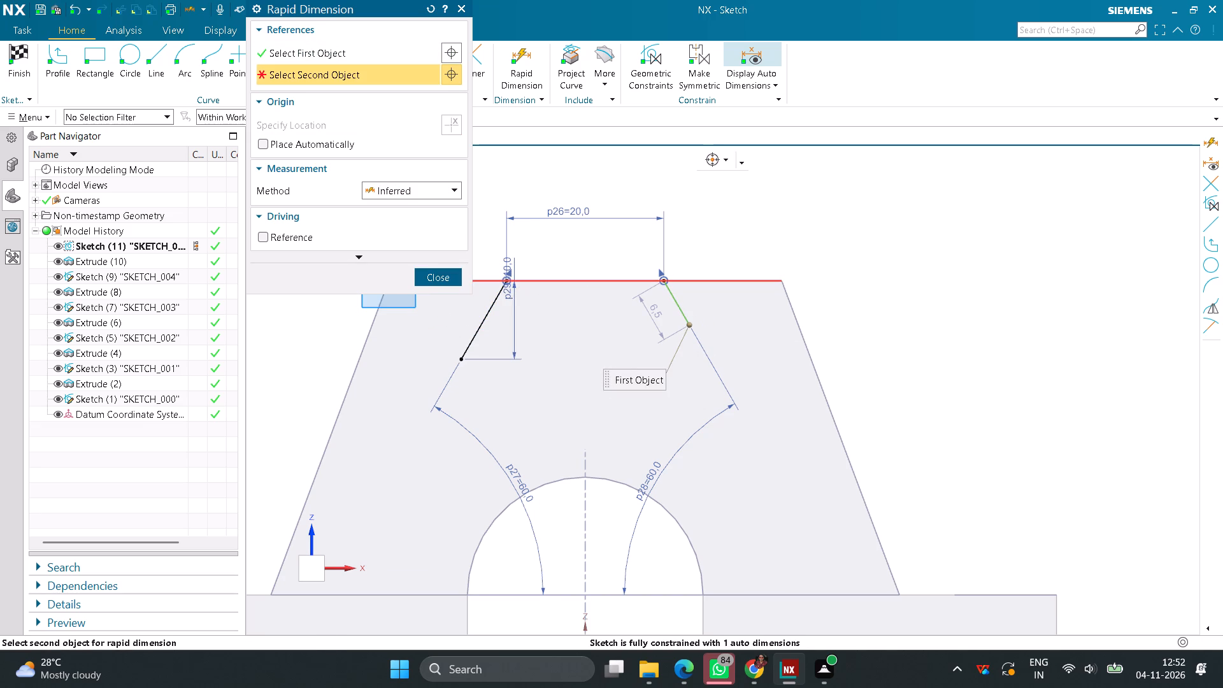
left_click(700, 281)
left_click(709, 229)
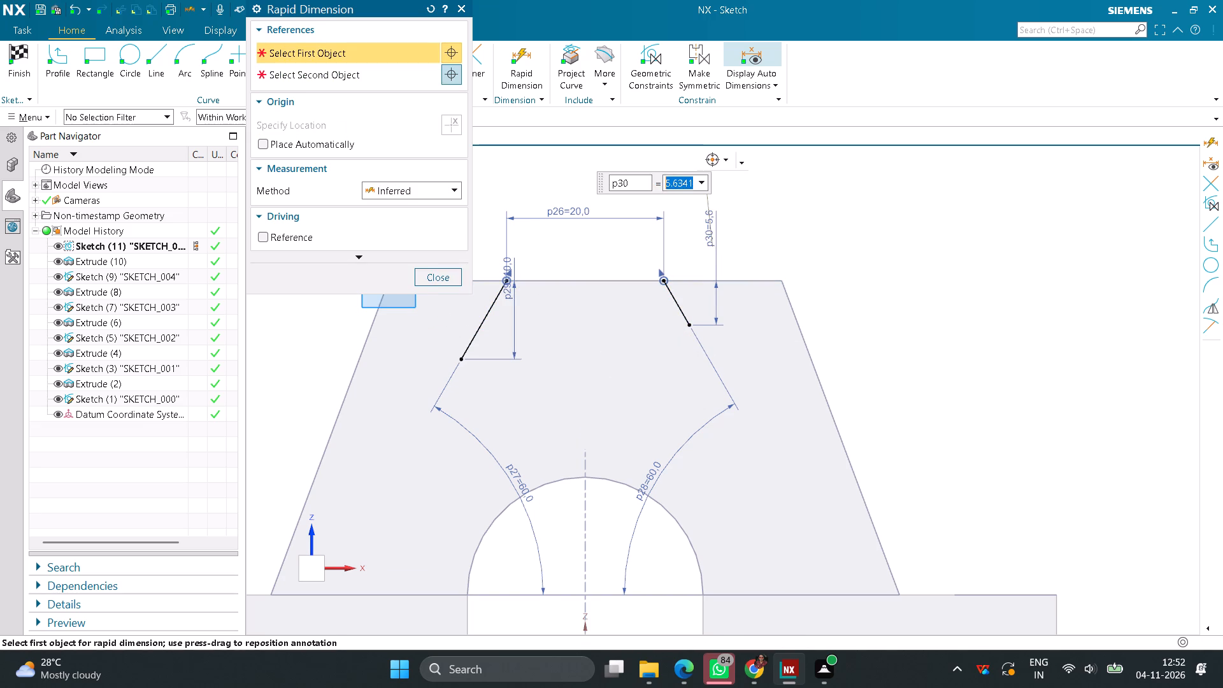
type("10")
key("Return")
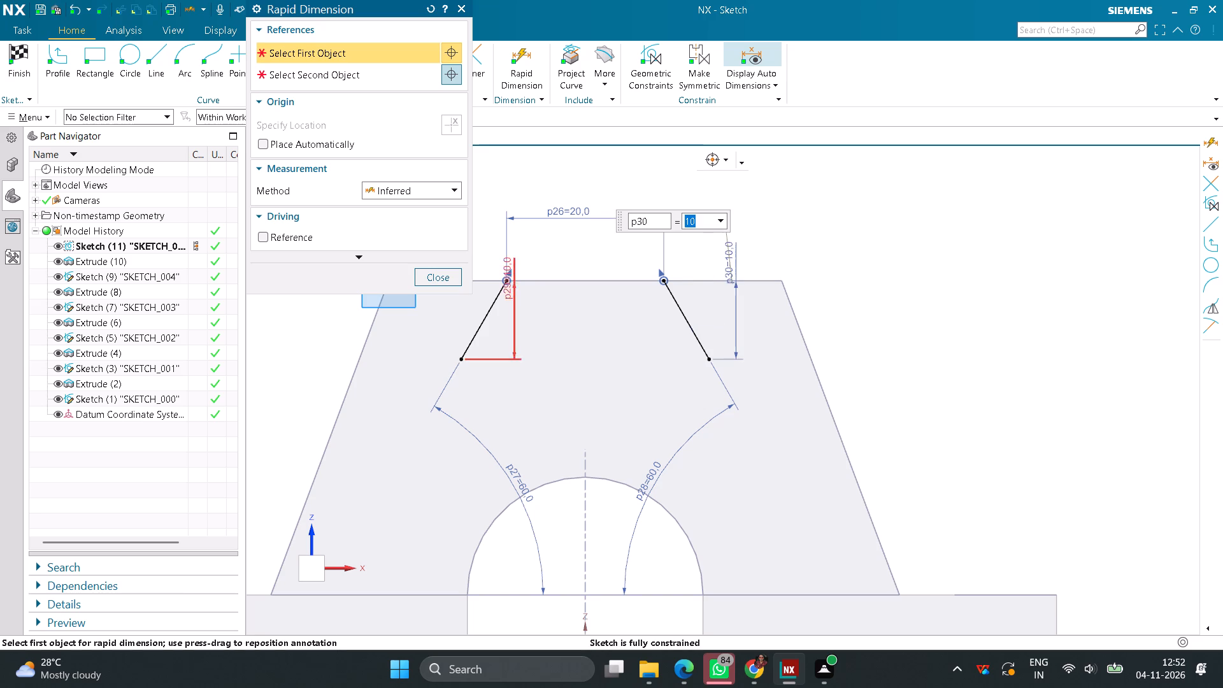
left_click(427, 286)
left_click(442, 271)
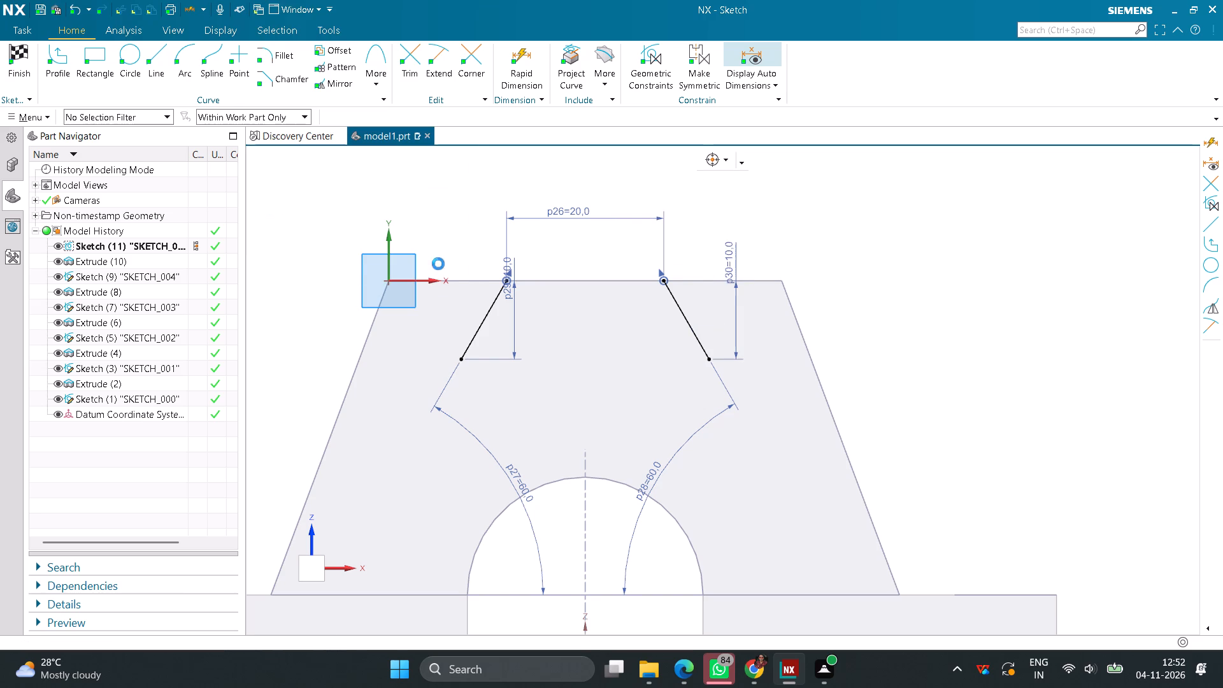
Close the trapezoidal slot profile with lines joining the slanted lines' lower endpoints and their upper endpoints.
left_click(159, 66)
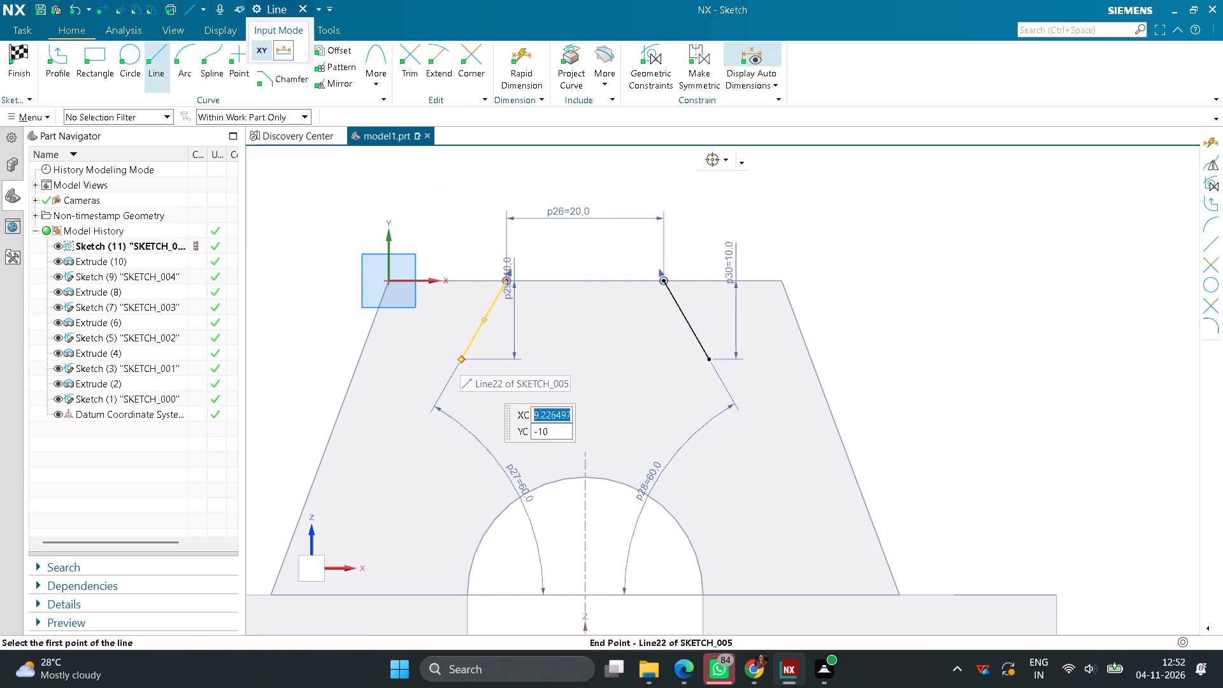
left_click(461, 360)
left_click(710, 361)
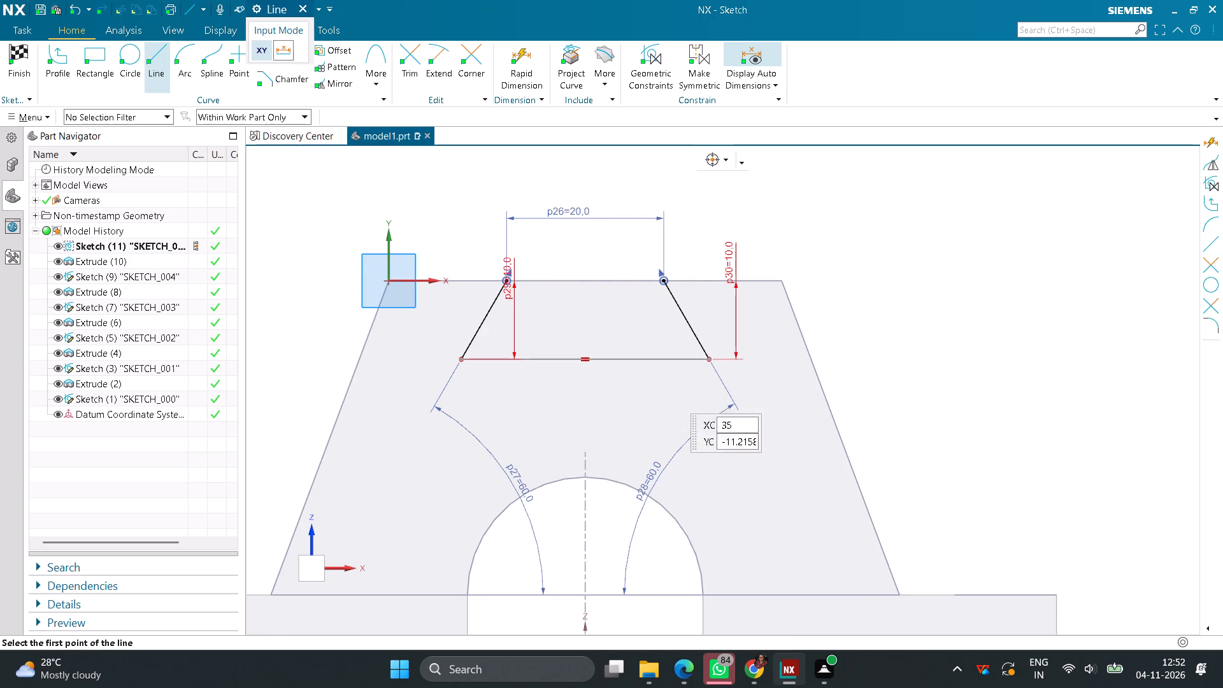
left_click(508, 279)
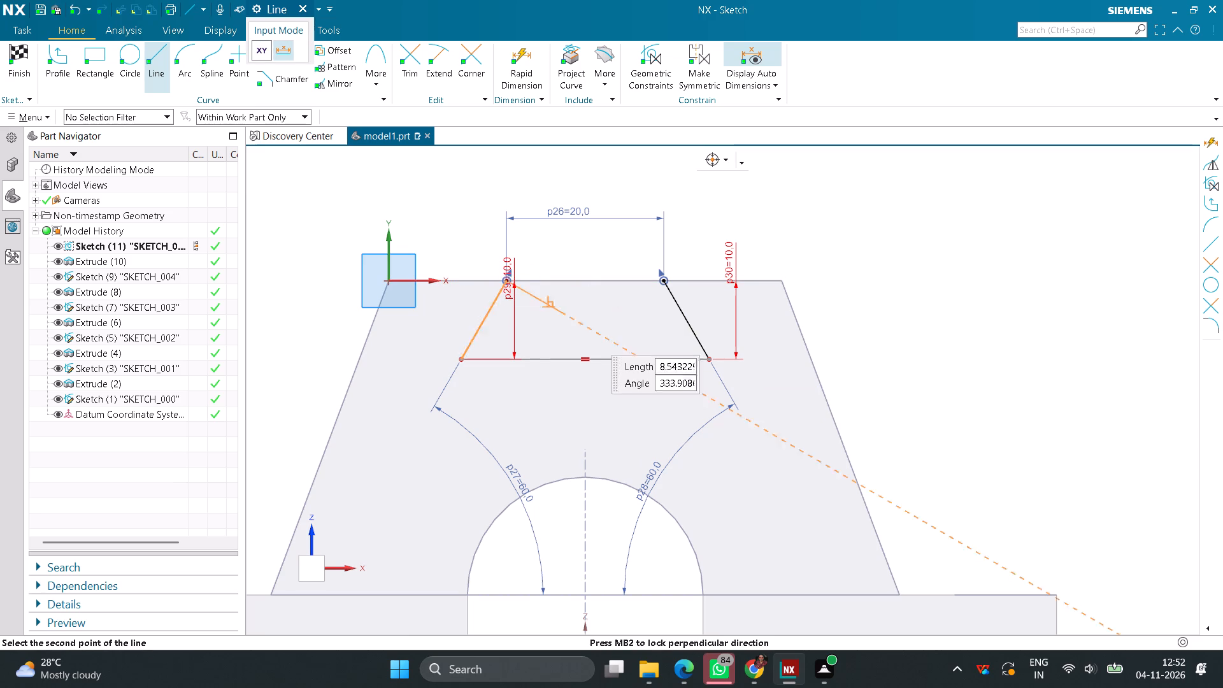
left_click(664, 280)
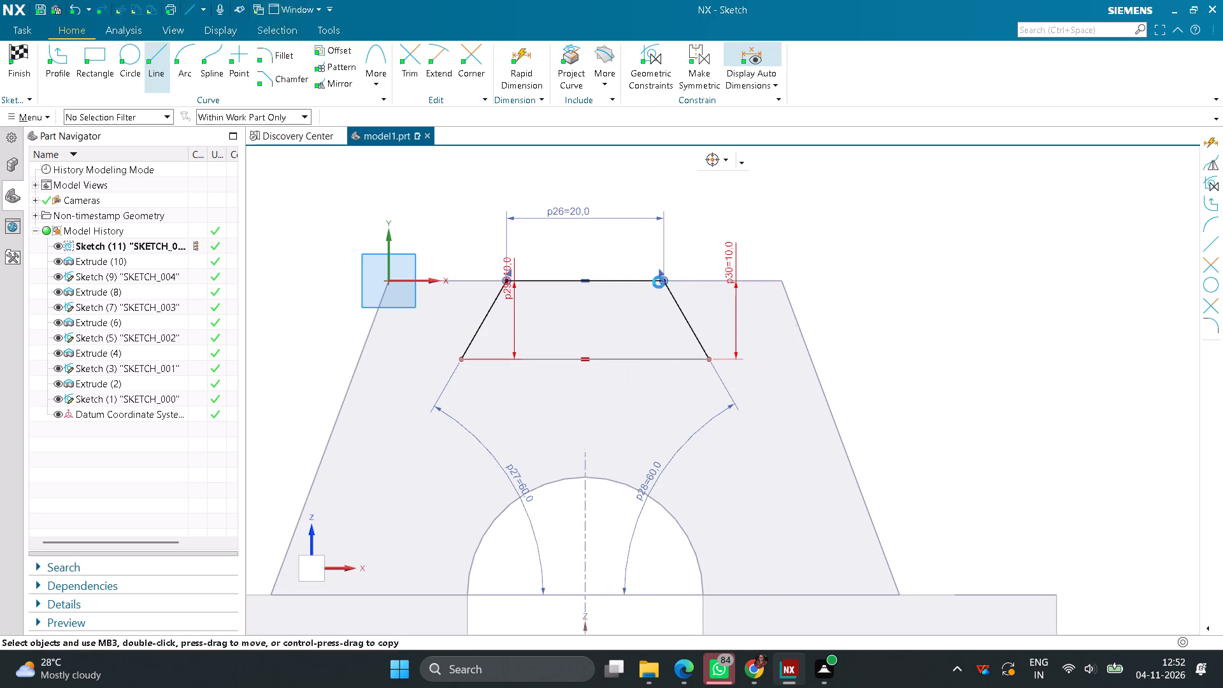
Delete the 10 mm vertical dimension of the right slanted line and finish the sketch.
middle_click_drag(847, 370, 847, 356)
scroll(847, 370, "up", 1)
key("Delete")
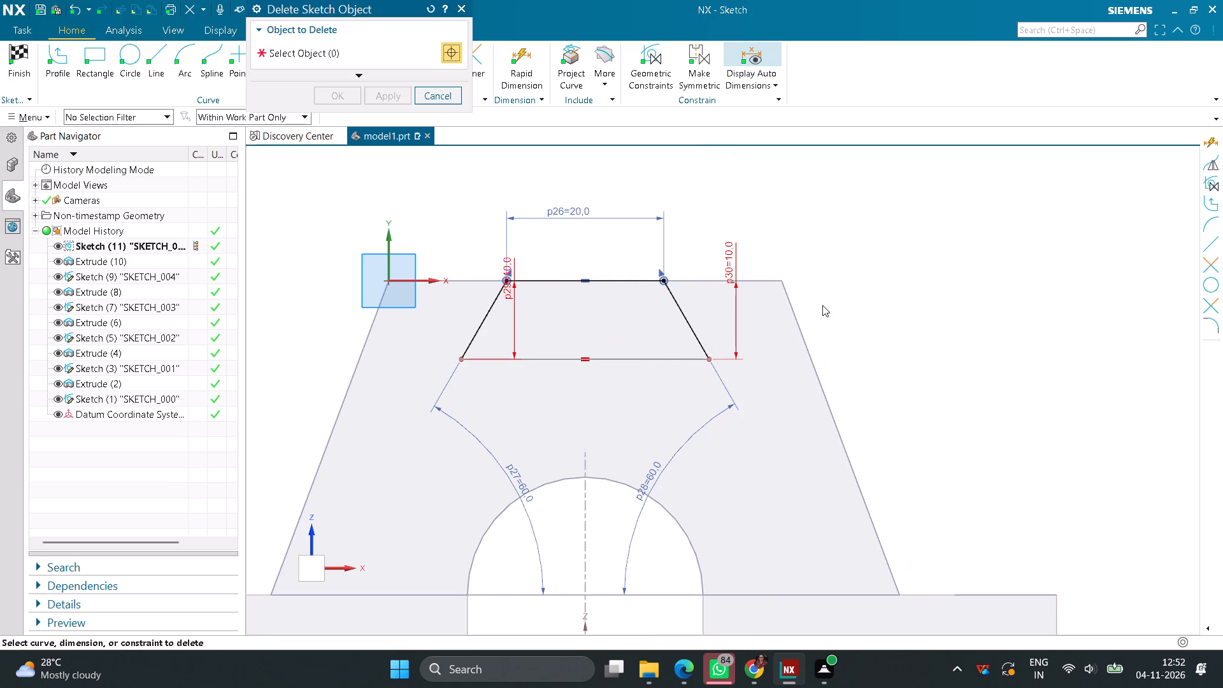
left_click(736, 255)
left_click(339, 100)
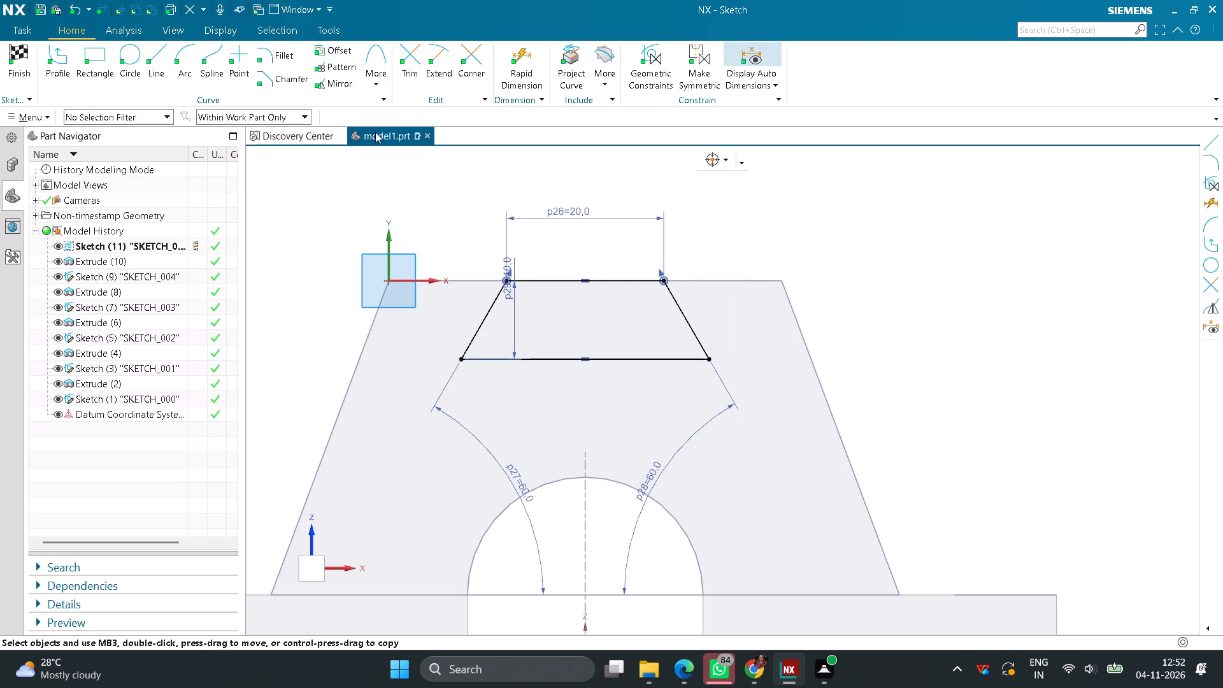
left_click(11, 52)
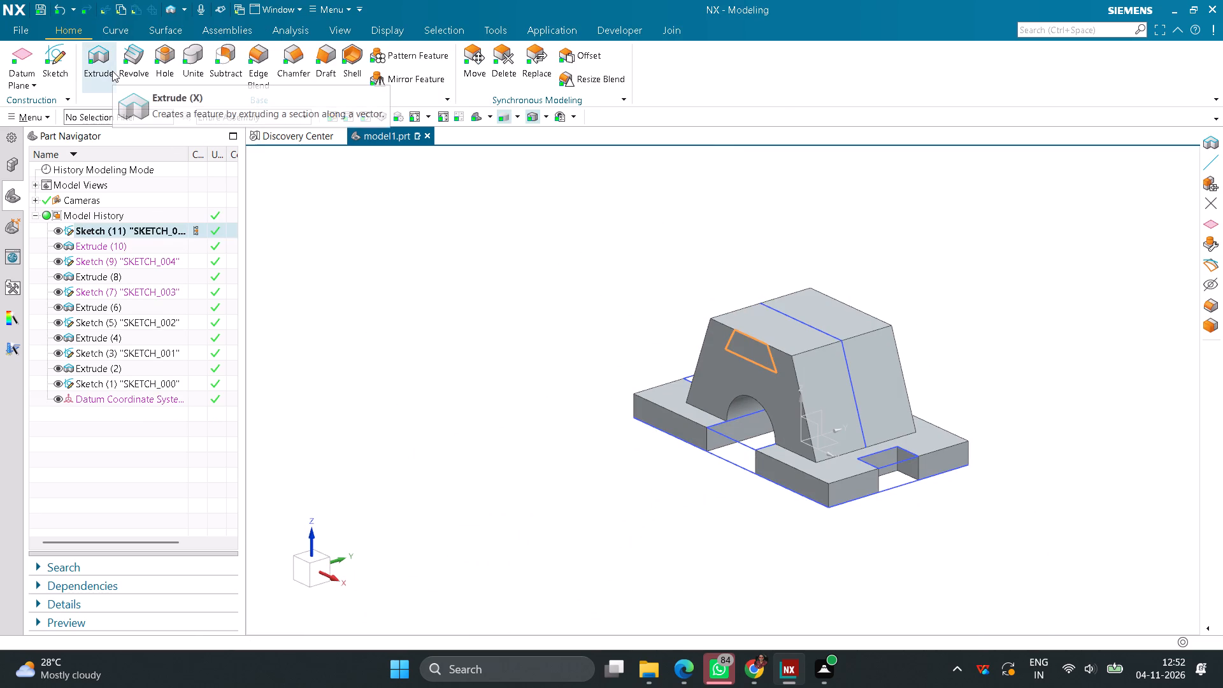
Extrude the trapezoidal slot profile 50 mm in the reversed direction, cutting it through the top of the block.
left_click(112, 71)
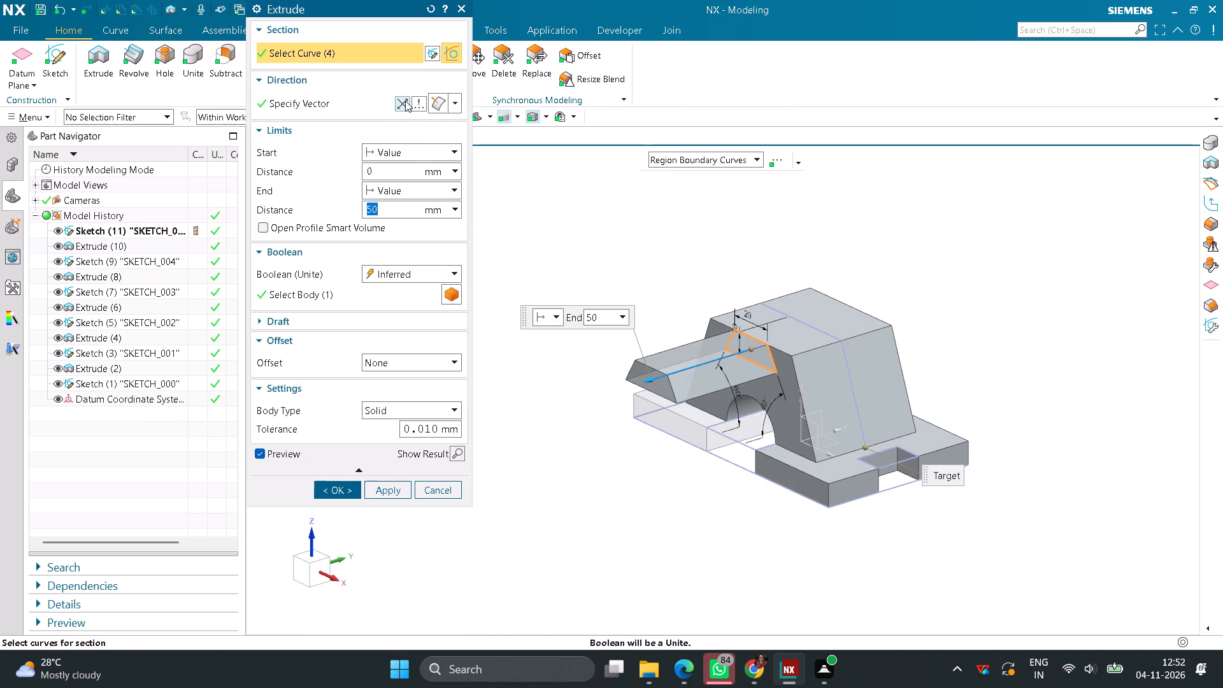
left_click(405, 101)
left_click(343, 489)
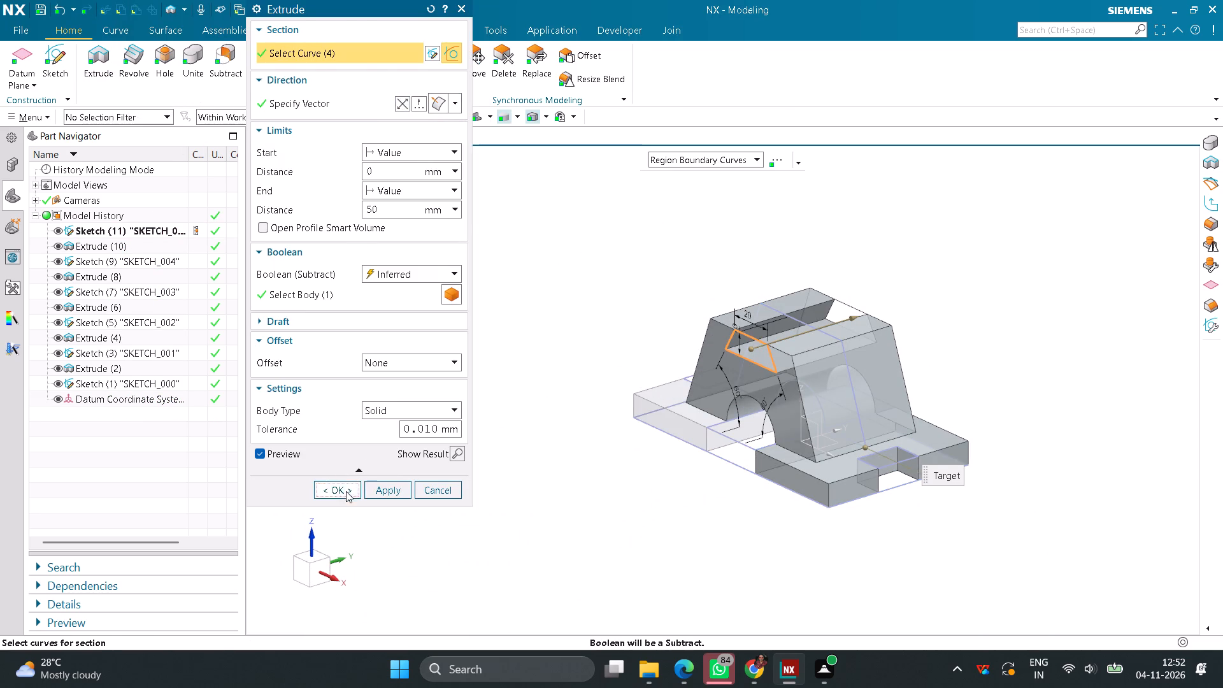
Change the display colour of both solid bodies to light red.
scroll(509, 415, "down", 2)
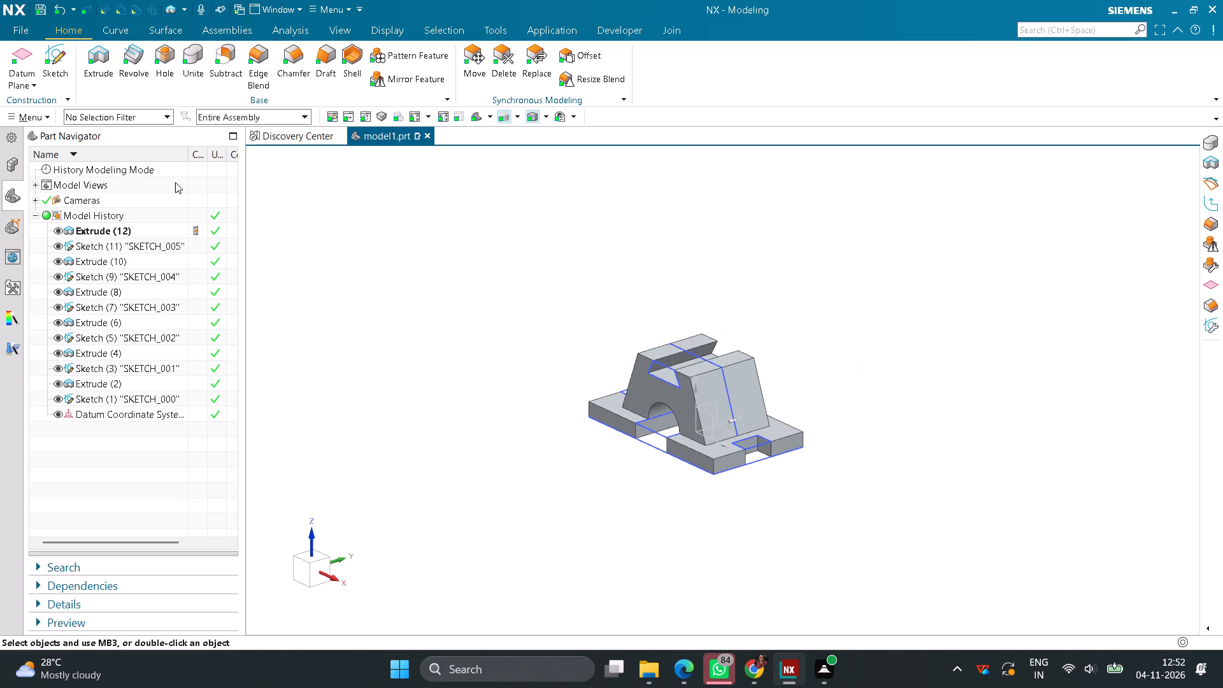
left_click(381, 31)
left_click(166, 80)
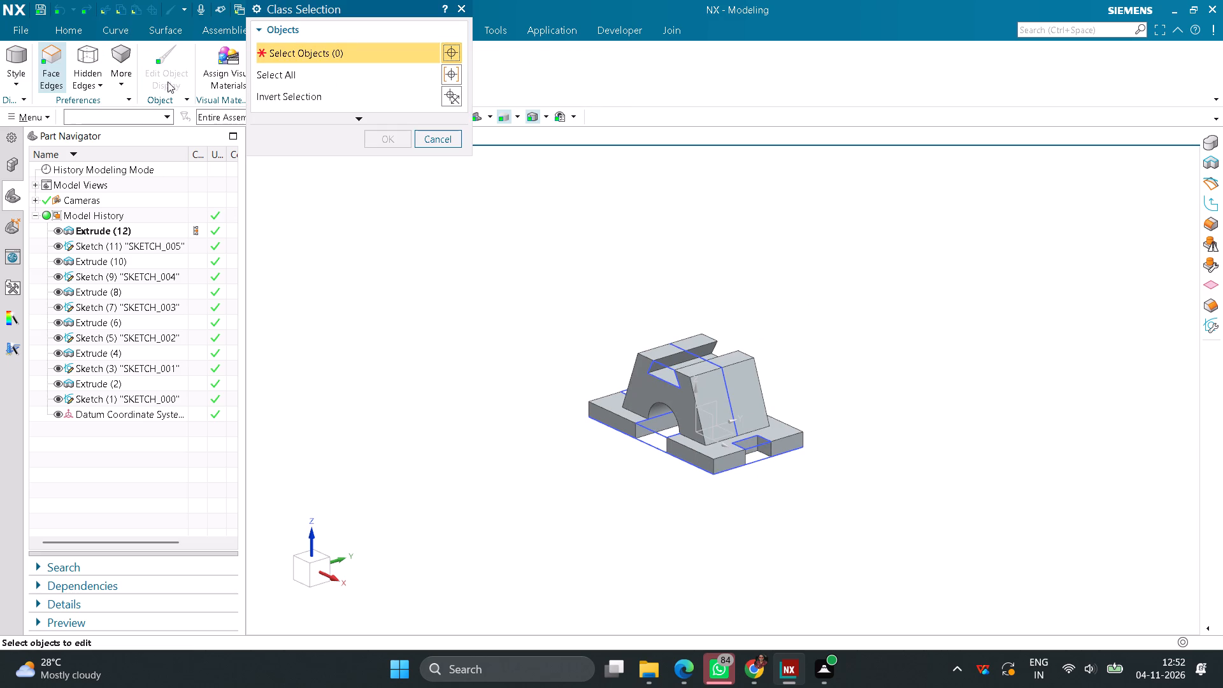
left_click(651, 396)
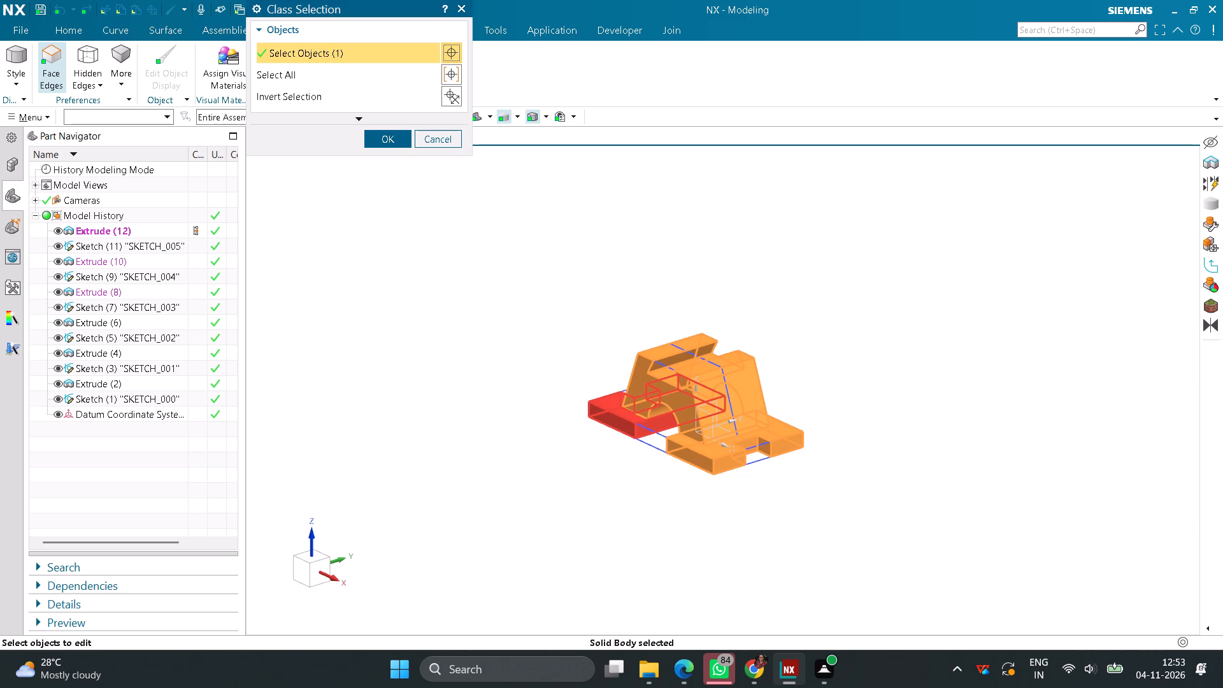
left_click(617, 420)
left_click(392, 139)
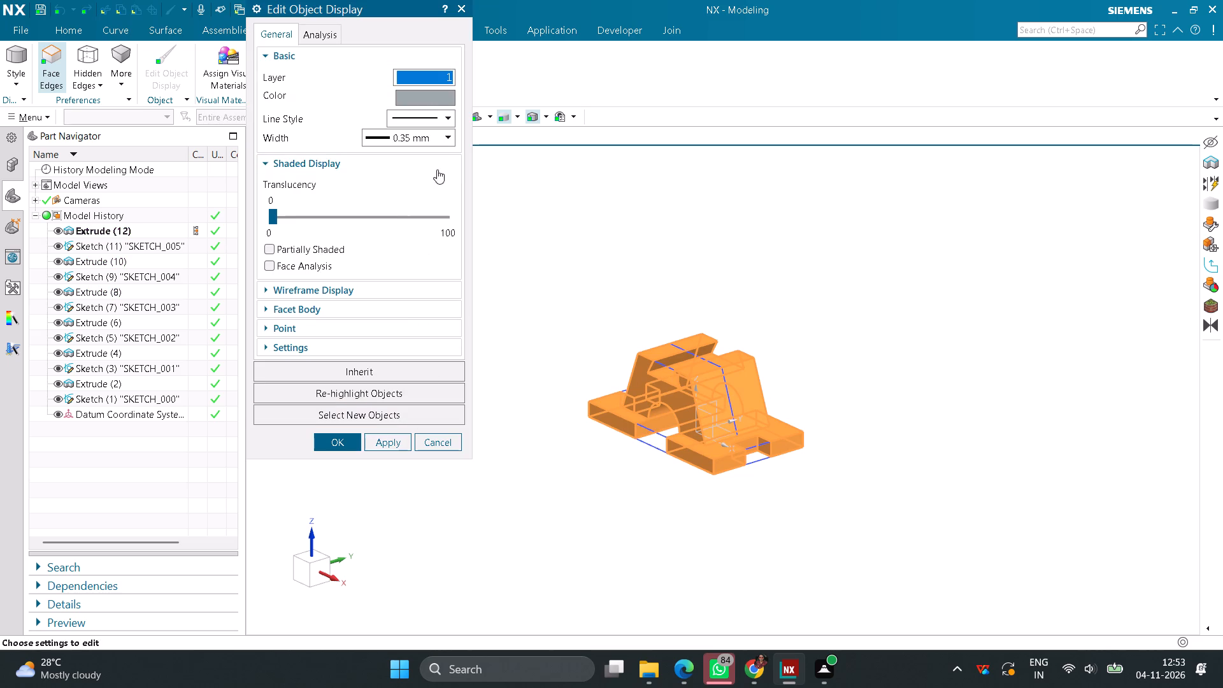
left_click(431, 100)
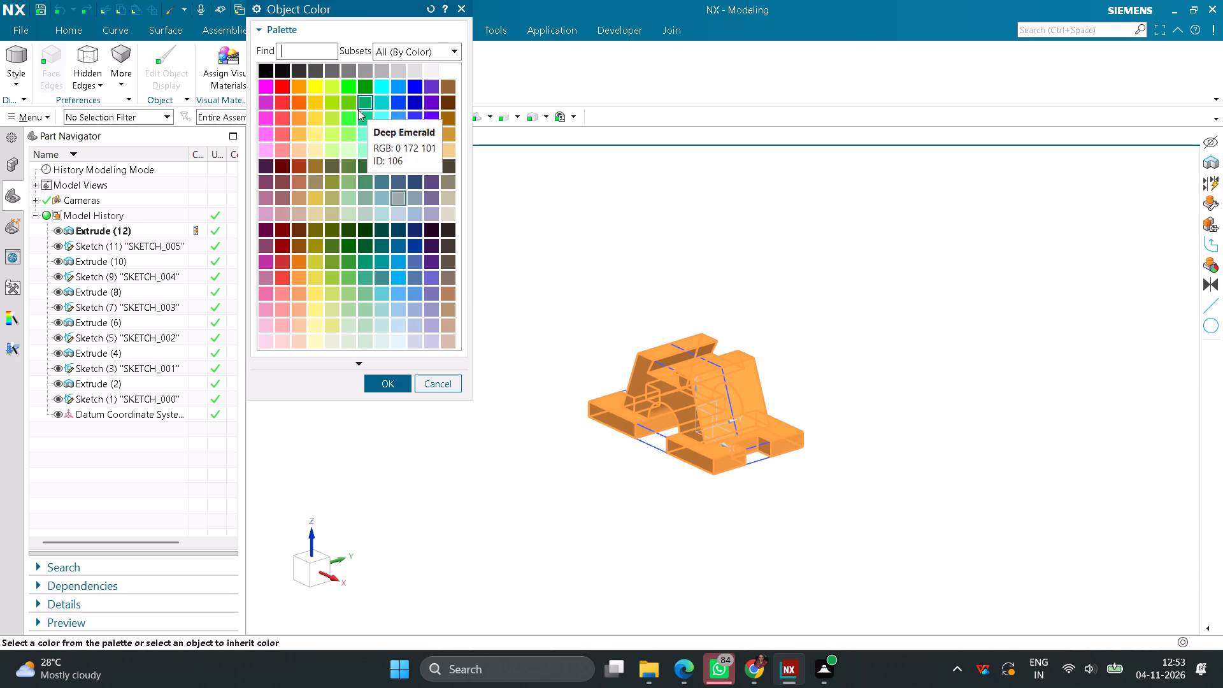
left_click(346, 103)
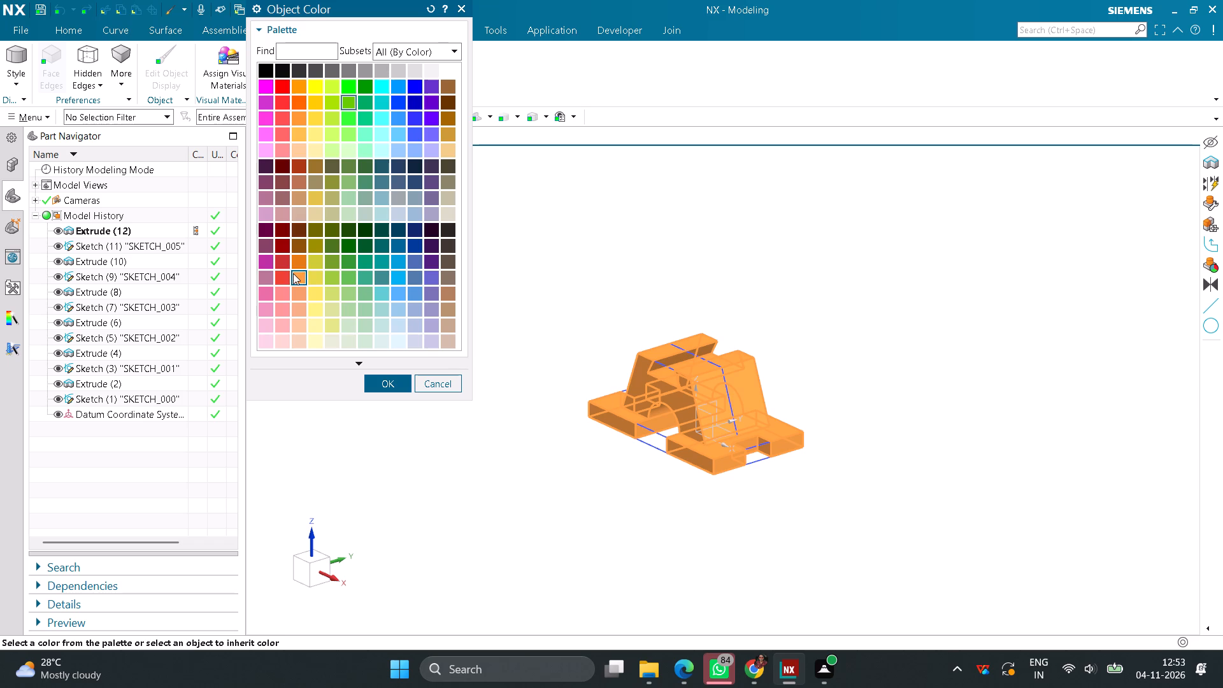
left_click(286, 271)
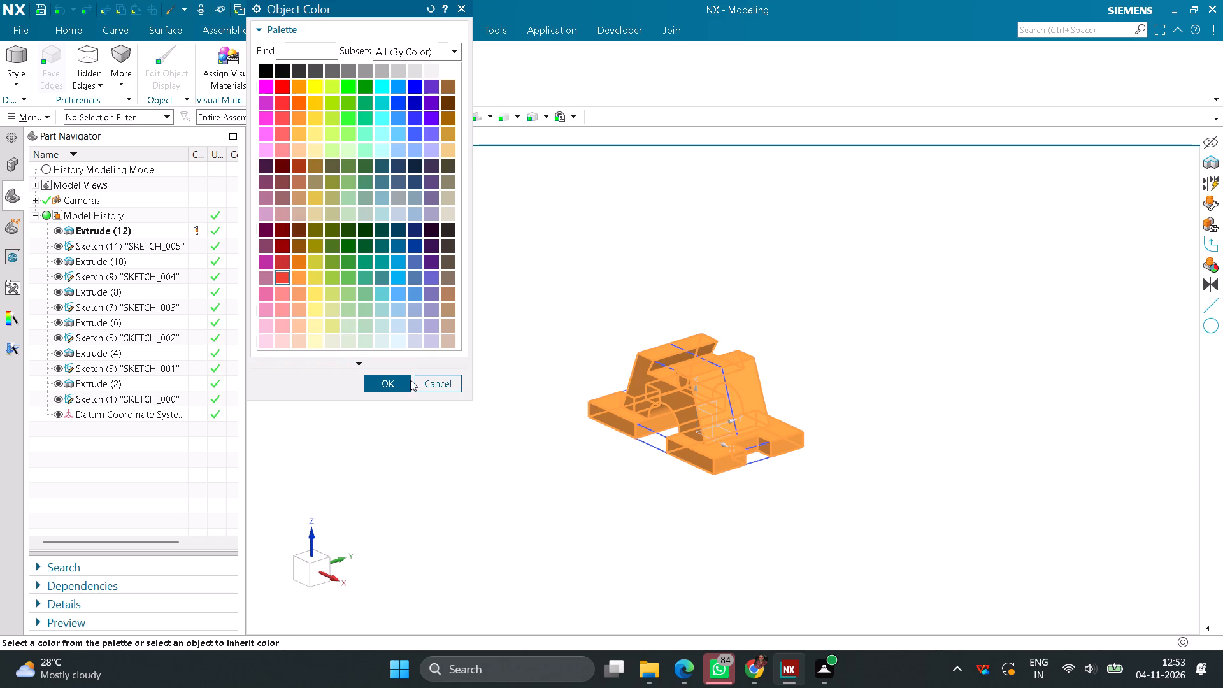
left_click(410, 380)
left_click(402, 445)
left_click(344, 447)
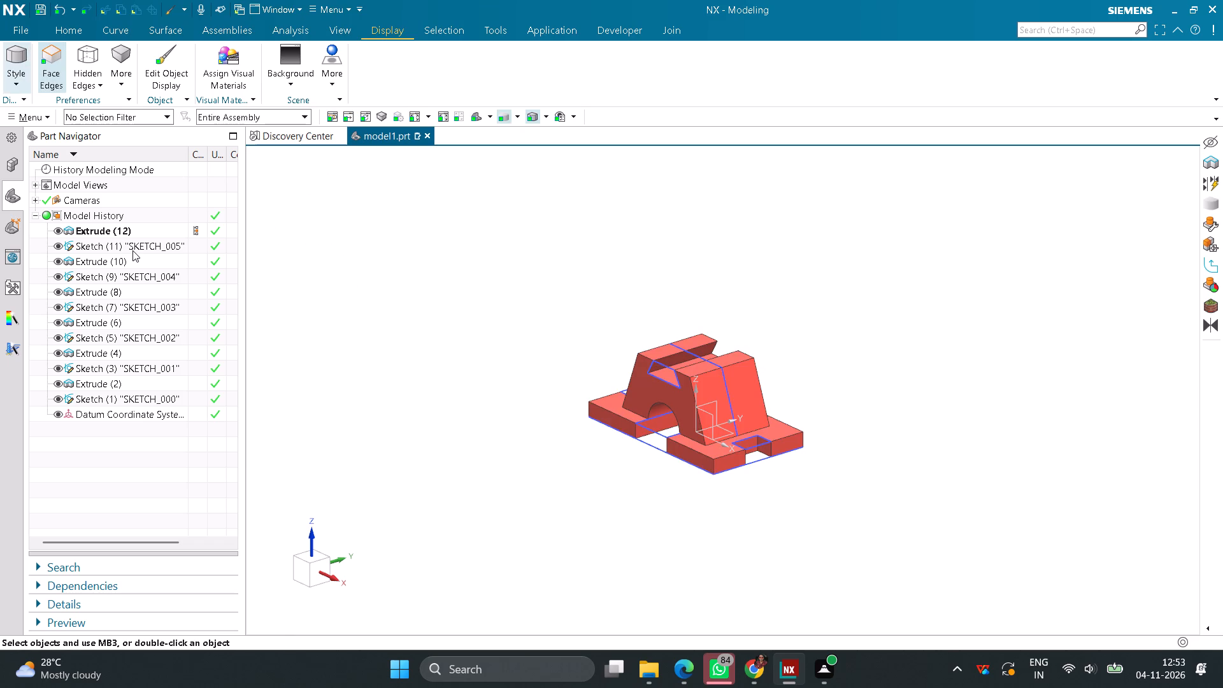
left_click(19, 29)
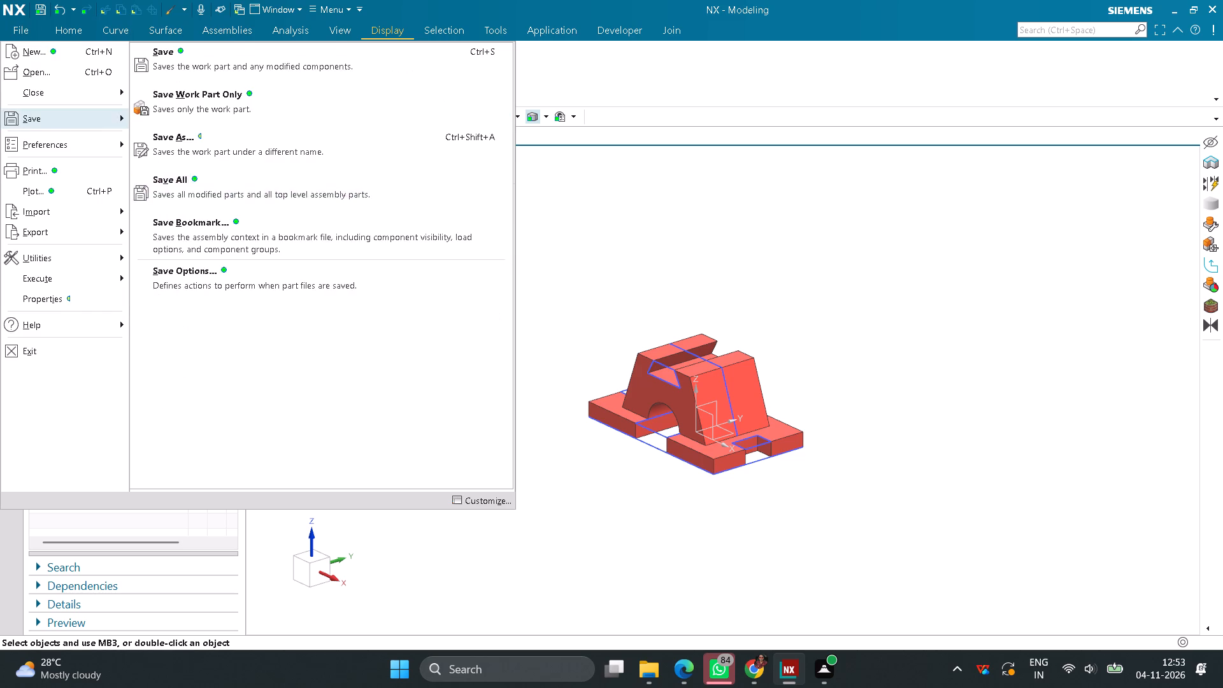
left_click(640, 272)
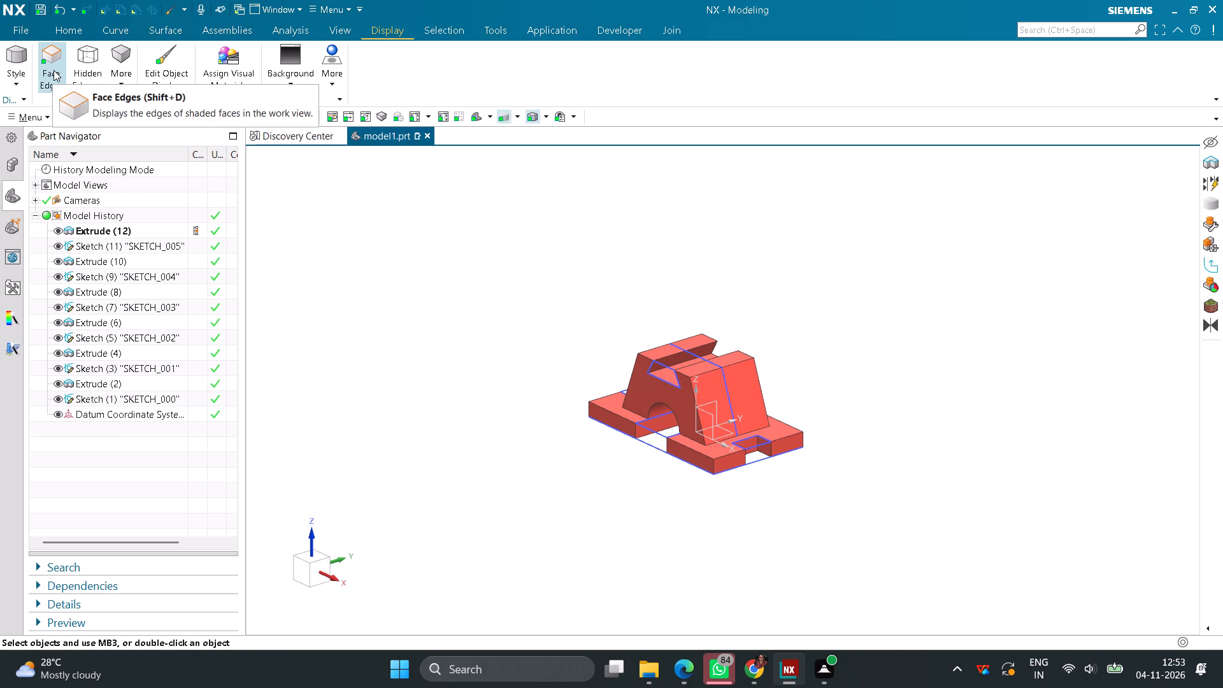
Turn off the display of face edges on the shaded model.
left_click(54, 70)
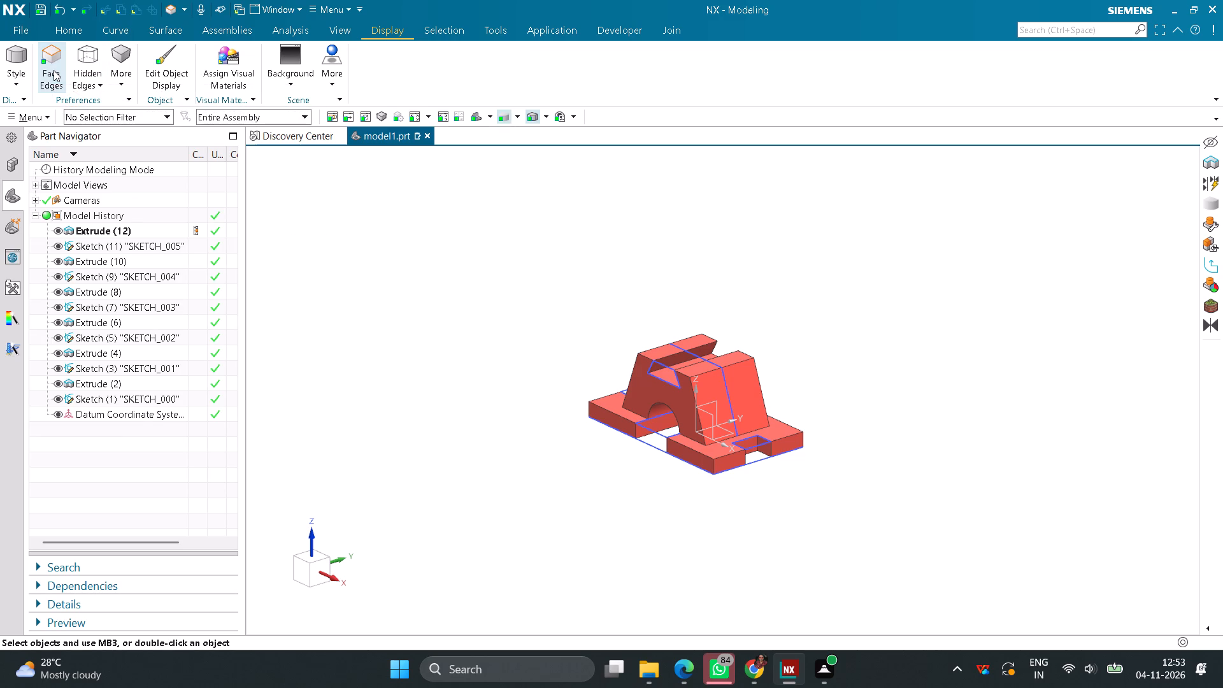
left_click(47, 72)
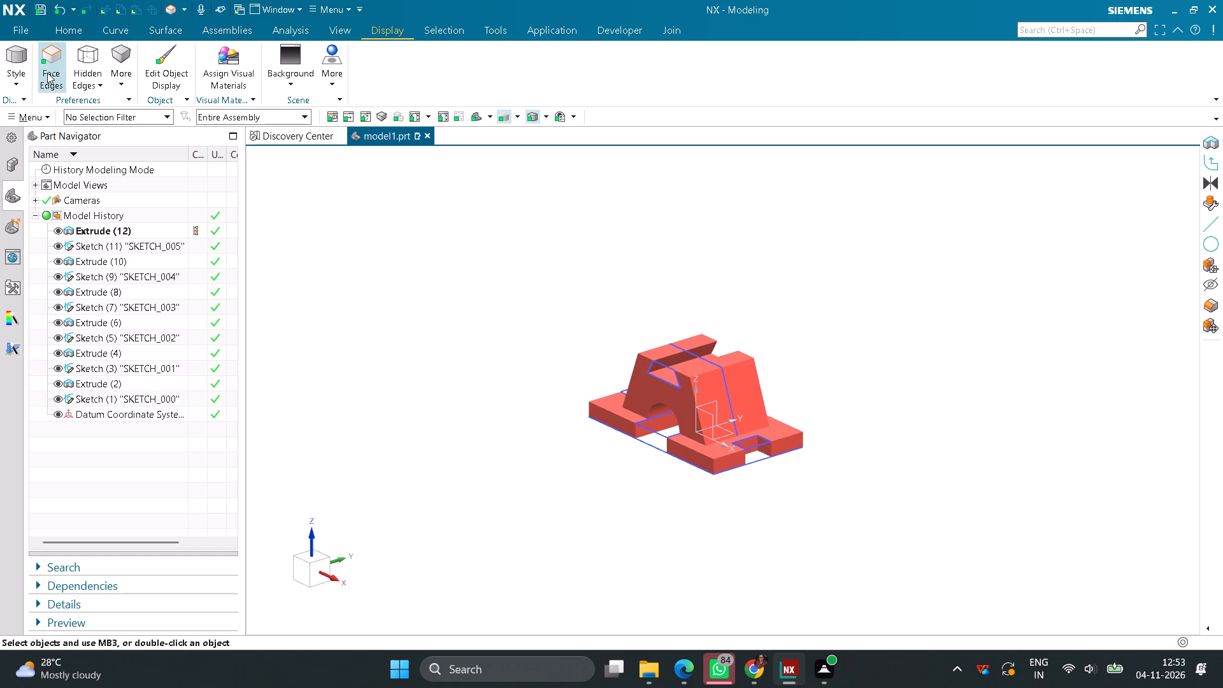
left_click(47, 73)
Save the part as model1.prt in the internship folder.
left_click(11, 32)
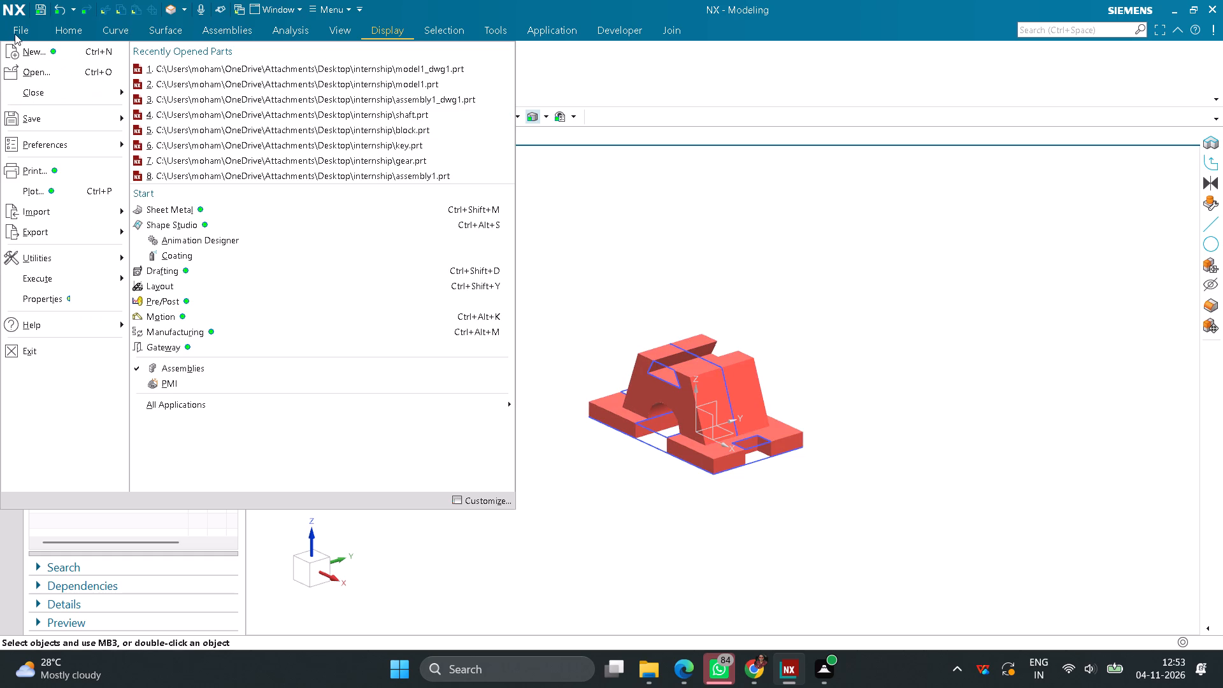
left_click(66, 114)
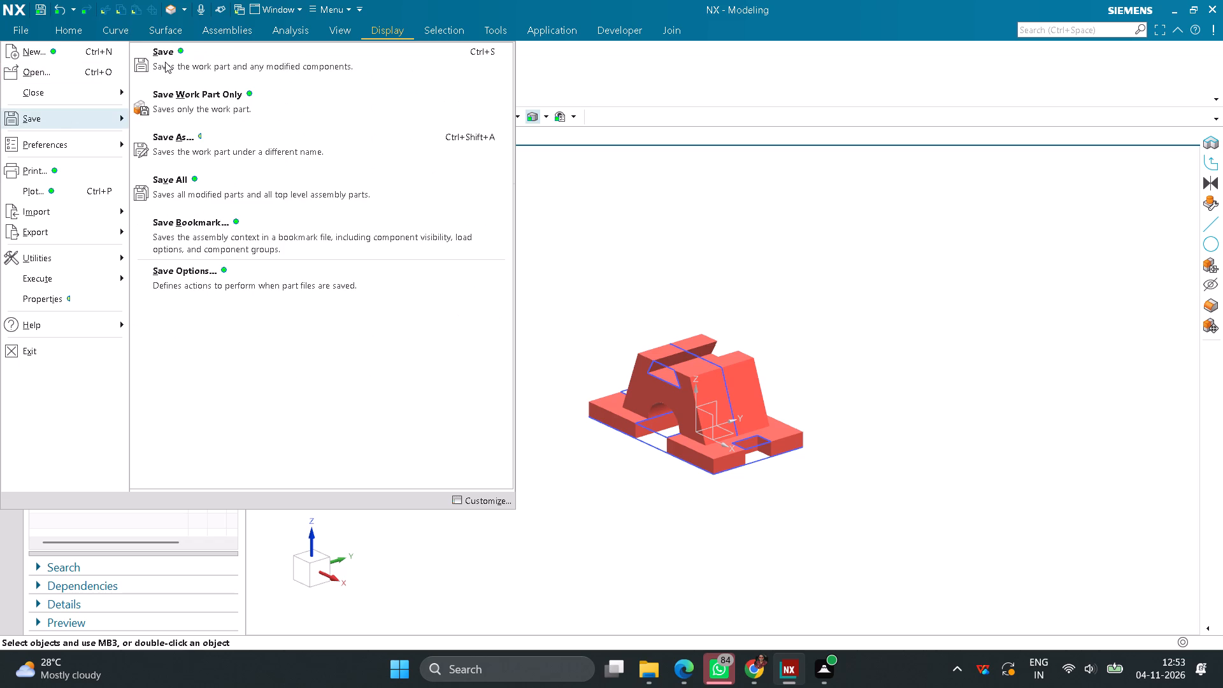
left_click(168, 60)
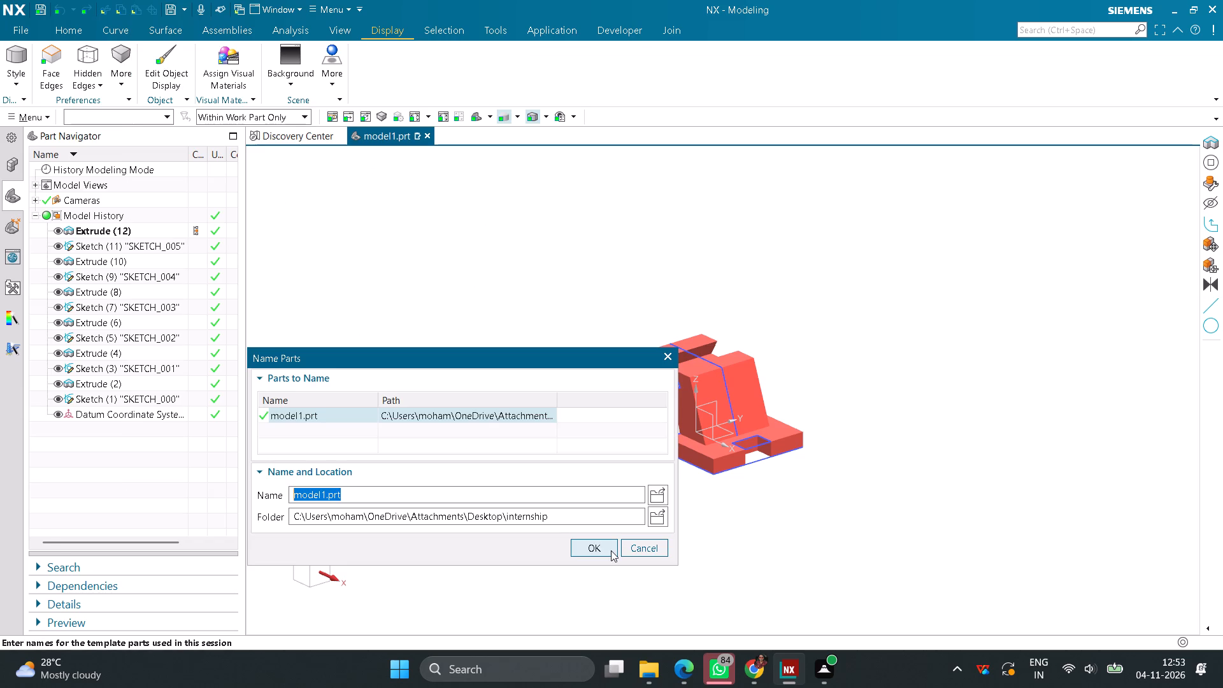
left_click(611, 550)
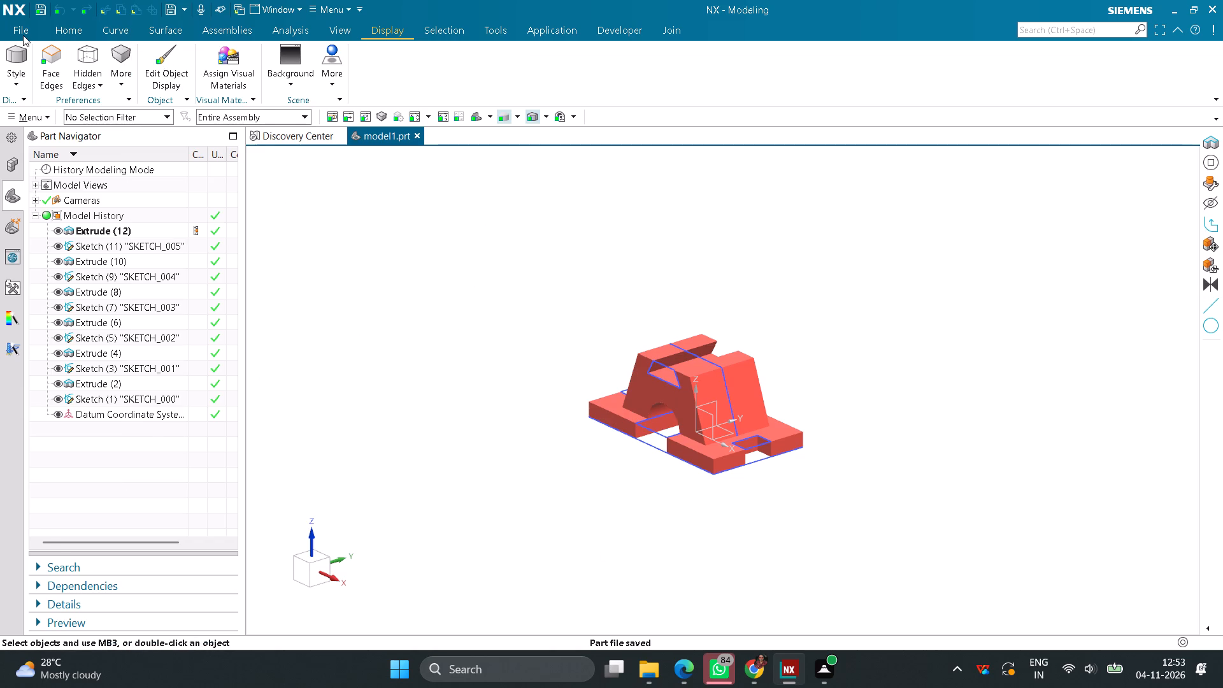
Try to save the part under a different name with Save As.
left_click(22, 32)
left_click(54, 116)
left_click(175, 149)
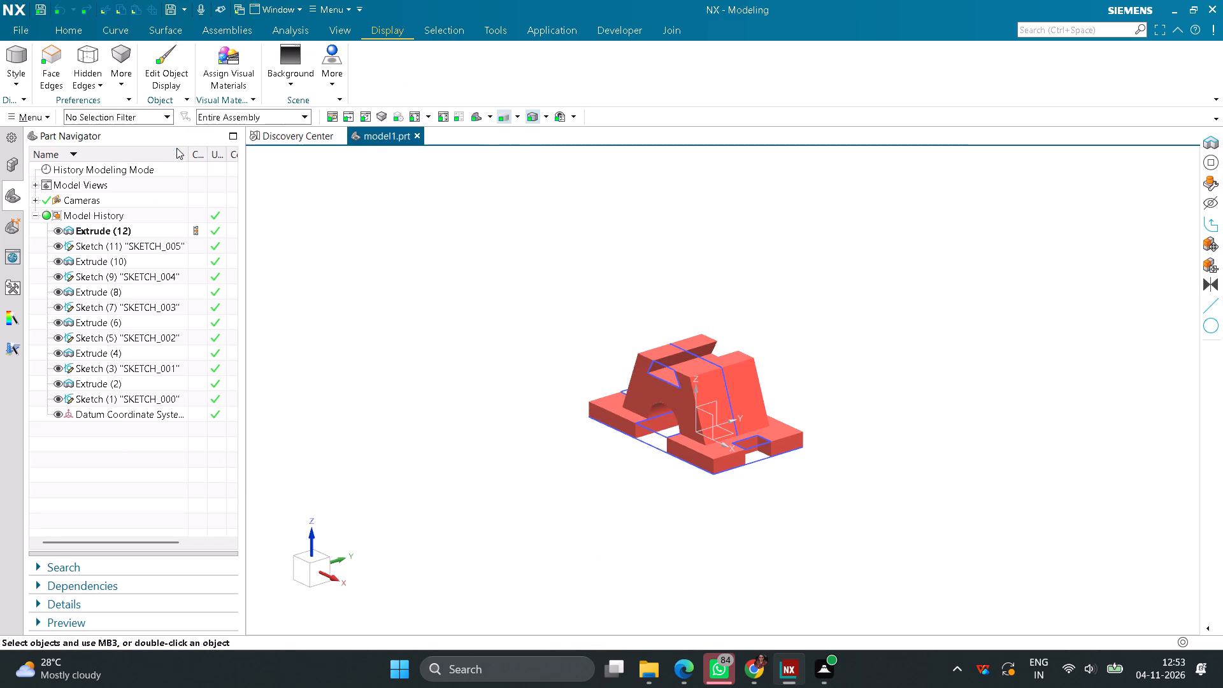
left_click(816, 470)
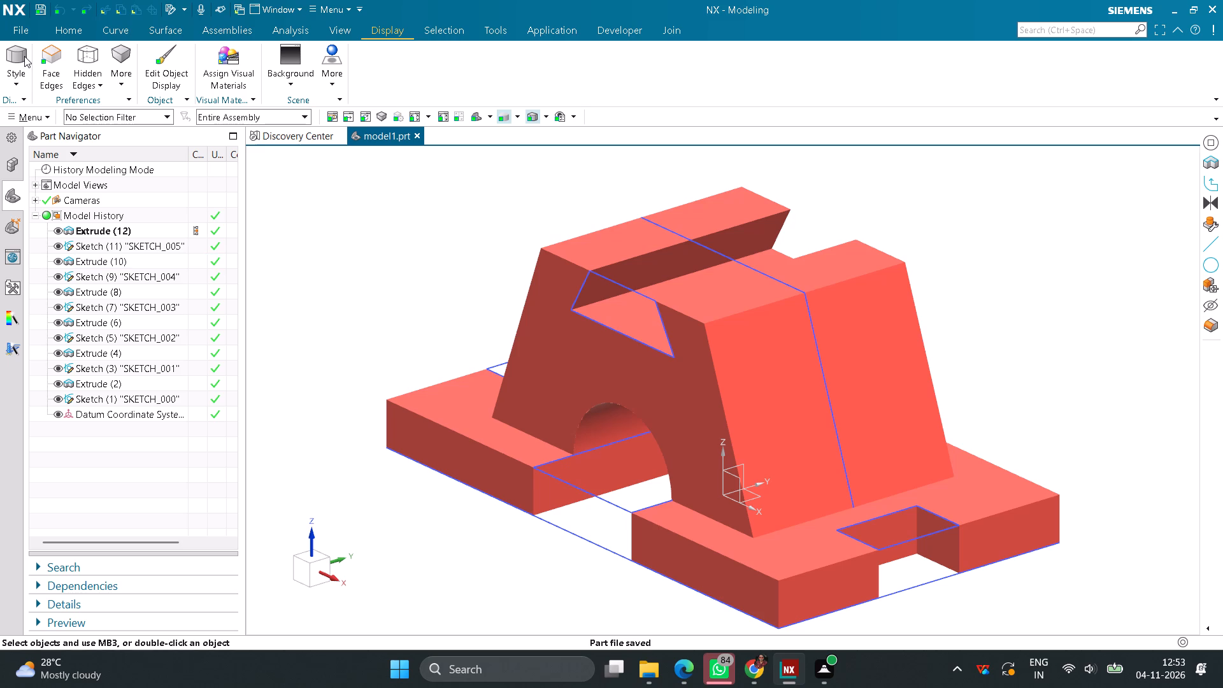
Create an A2-size drawing named model1_dwg1.prt that references model1, leaving the title block values unfilled.
left_click(24, 29)
left_click(46, 56)
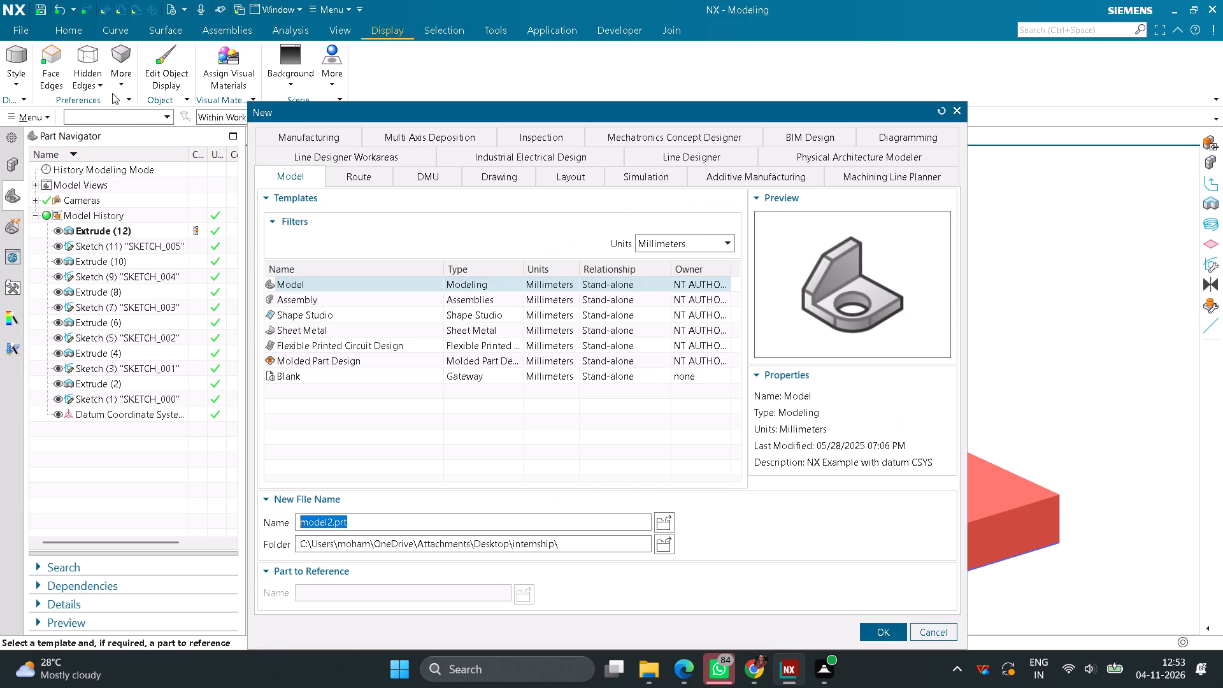
left_click(505, 171)
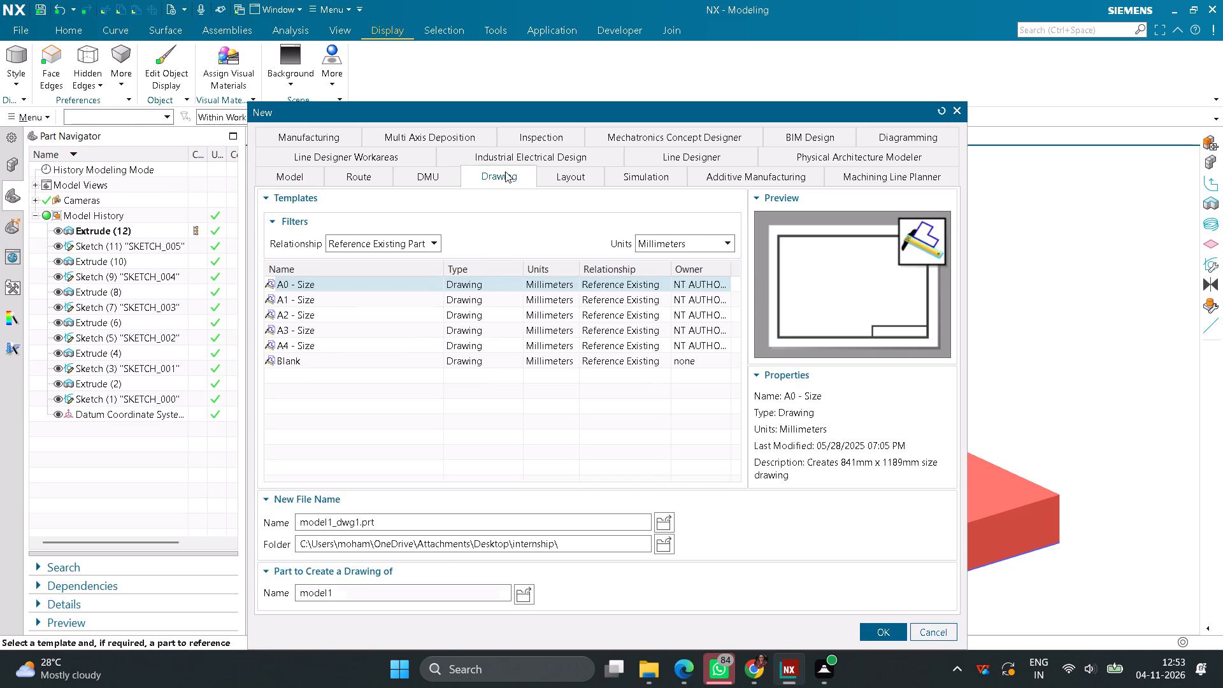
left_click(328, 320)
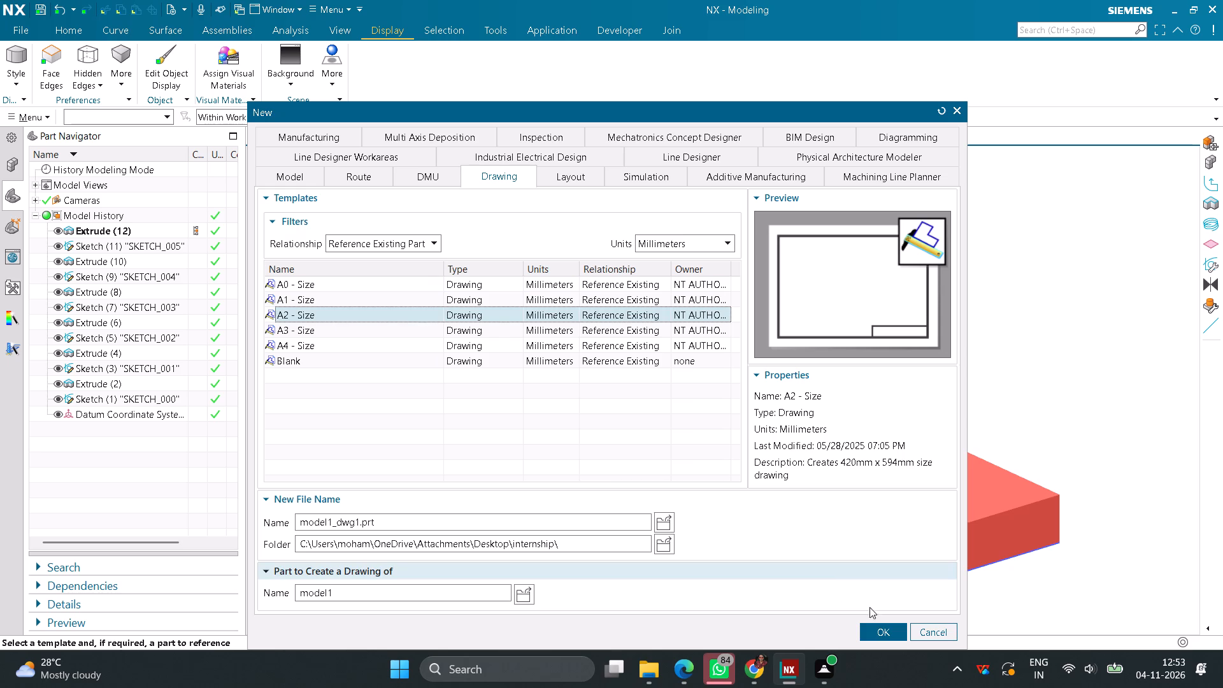
left_click(879, 629)
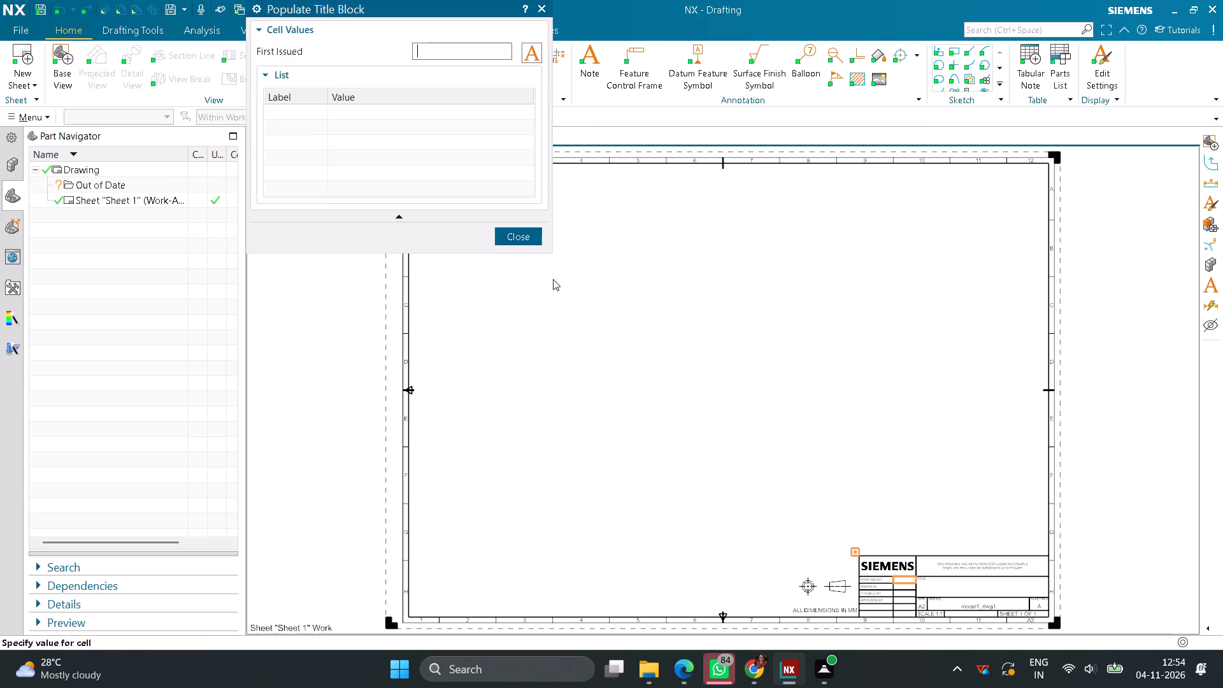
left_click(508, 237)
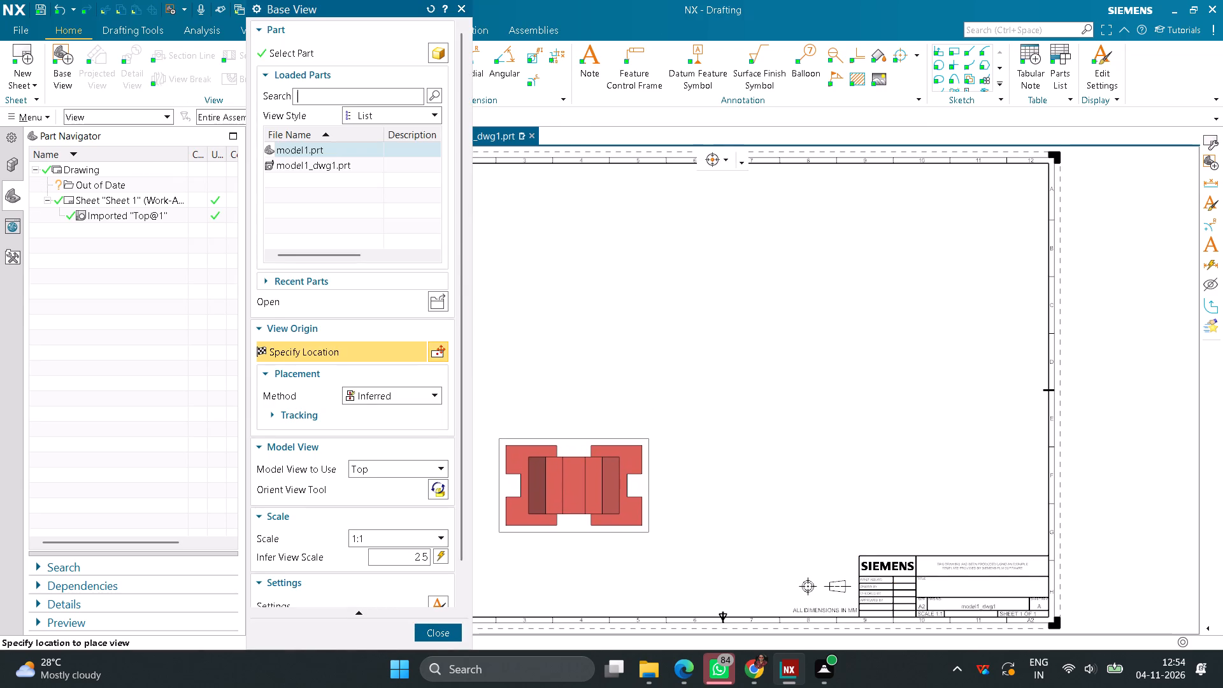
Place the model's Front view as the base view at 1:1 scale in the lower-left area of the sheet.
left_click(438, 469)
left_click(375, 500)
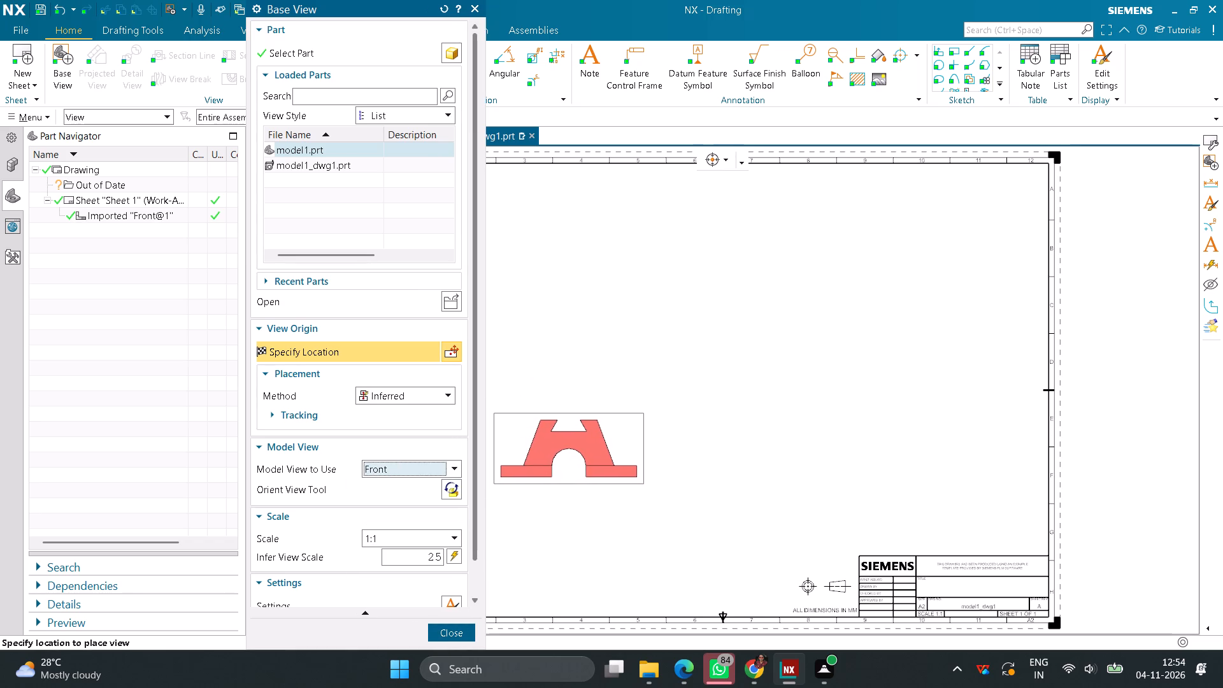
left_click(569, 448)
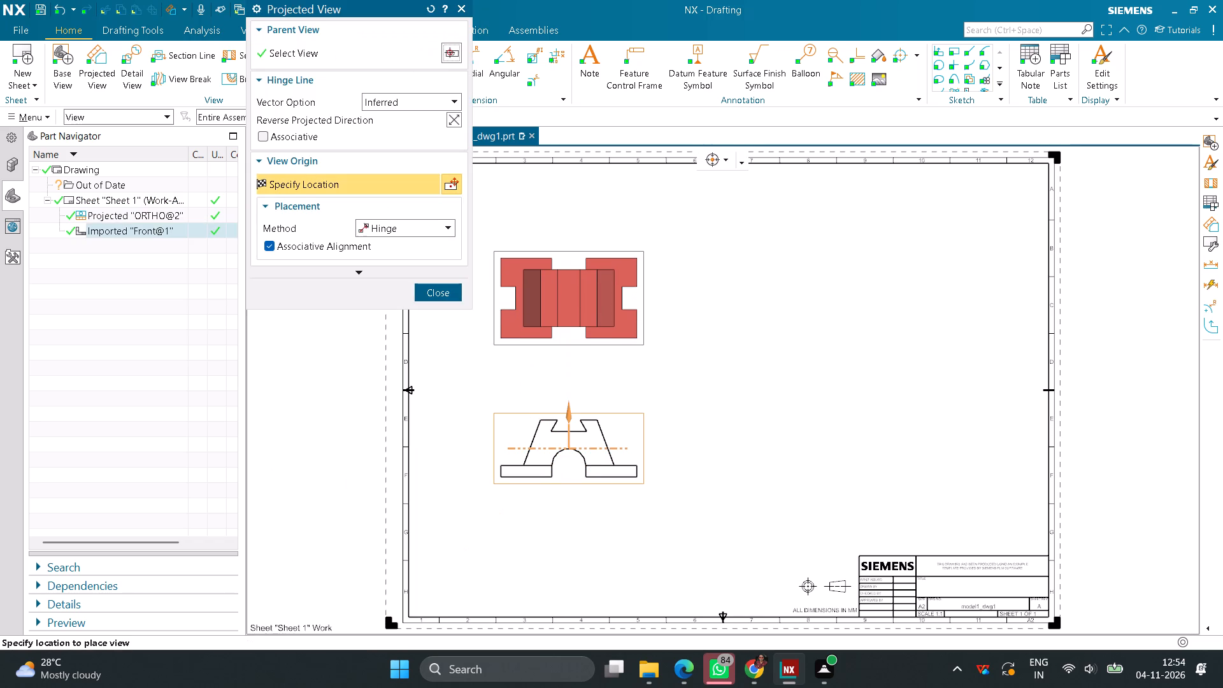
Project a top view above the front view and a side view to its right.
left_click(564, 298)
left_click(837, 454)
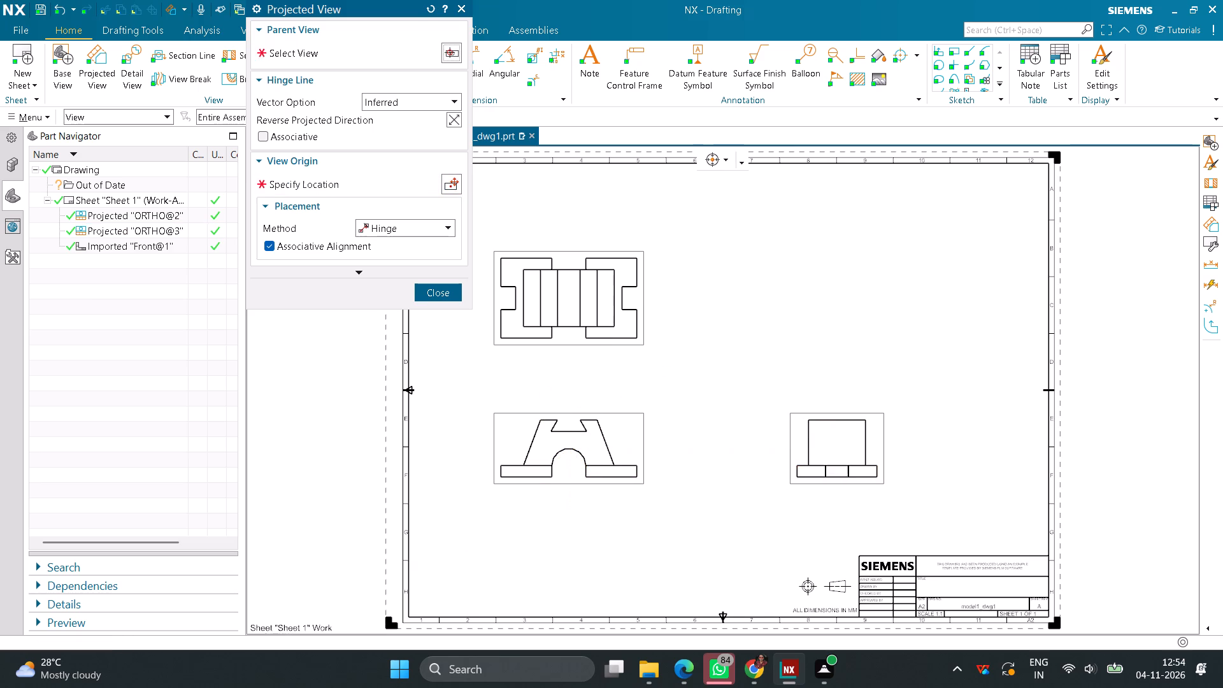
left_click(436, 296)
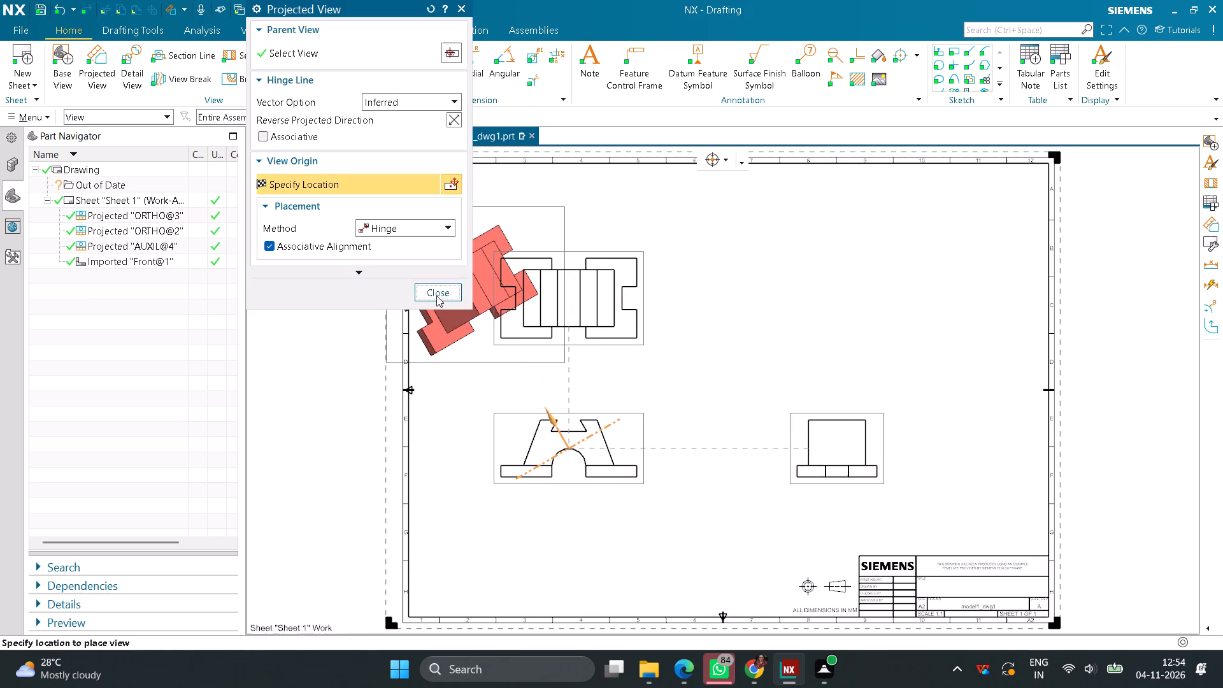
Add an Isometric base view at 1:1 scale above the side view, without any further projected view.
left_click(69, 54)
scroll(390, 410, "down", 4)
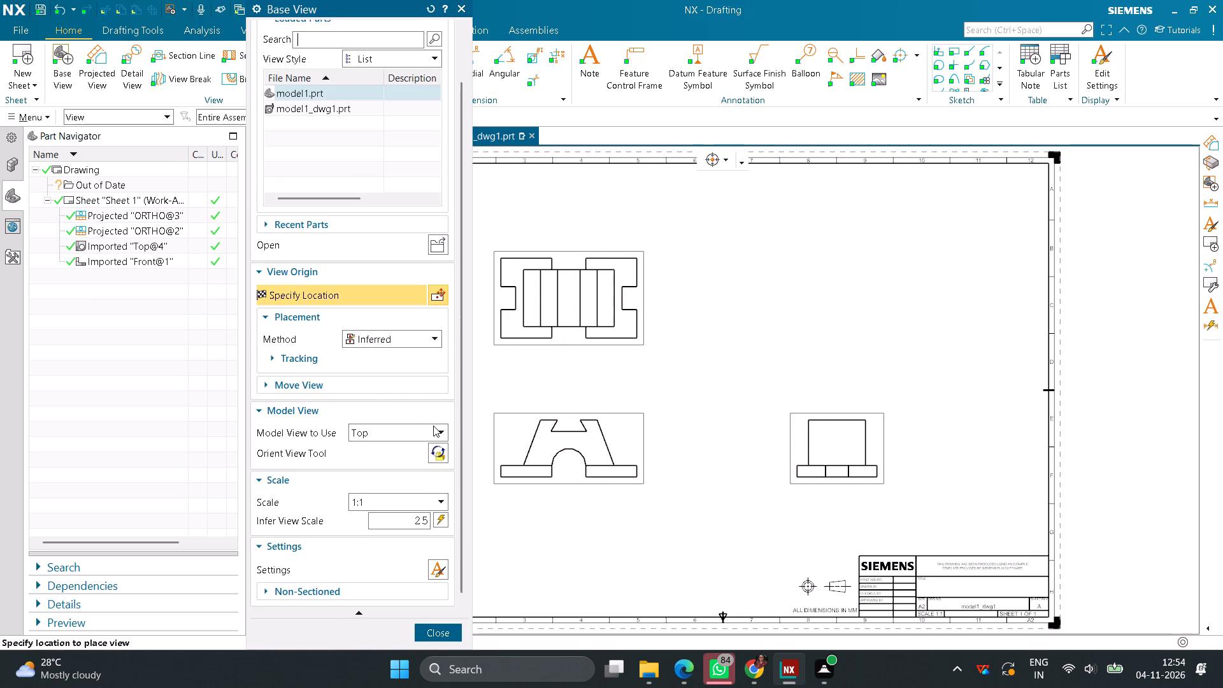
left_click(433, 426)
left_click(386, 533)
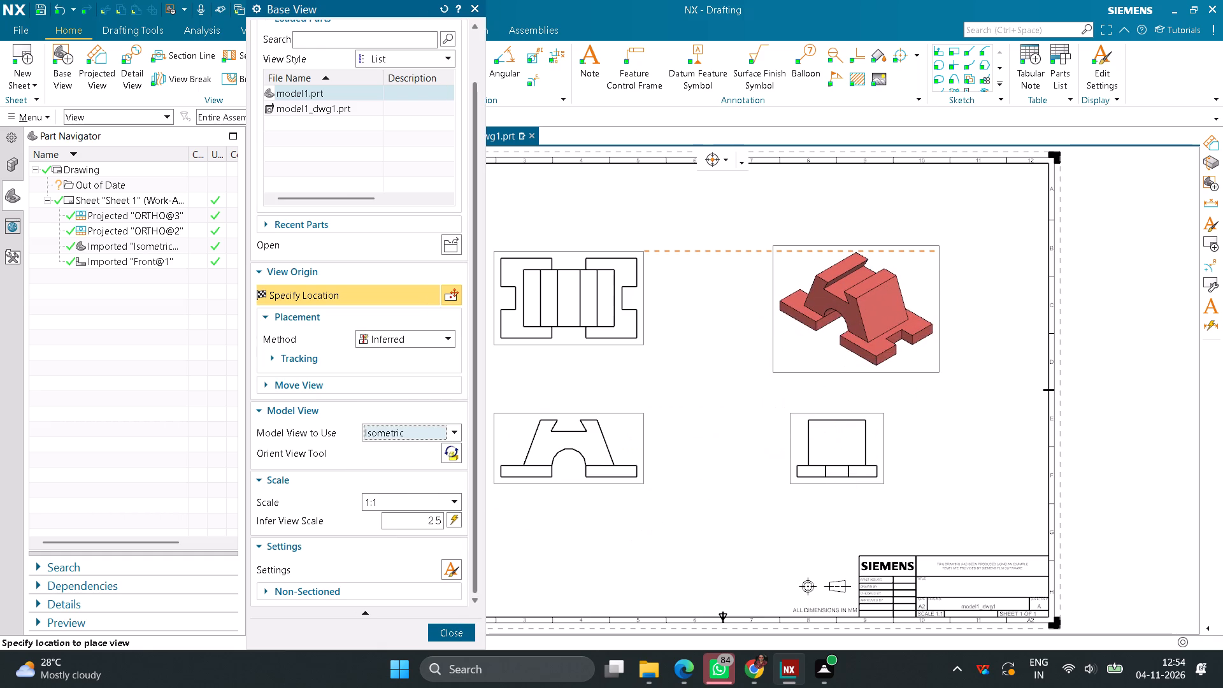
left_click(856, 302)
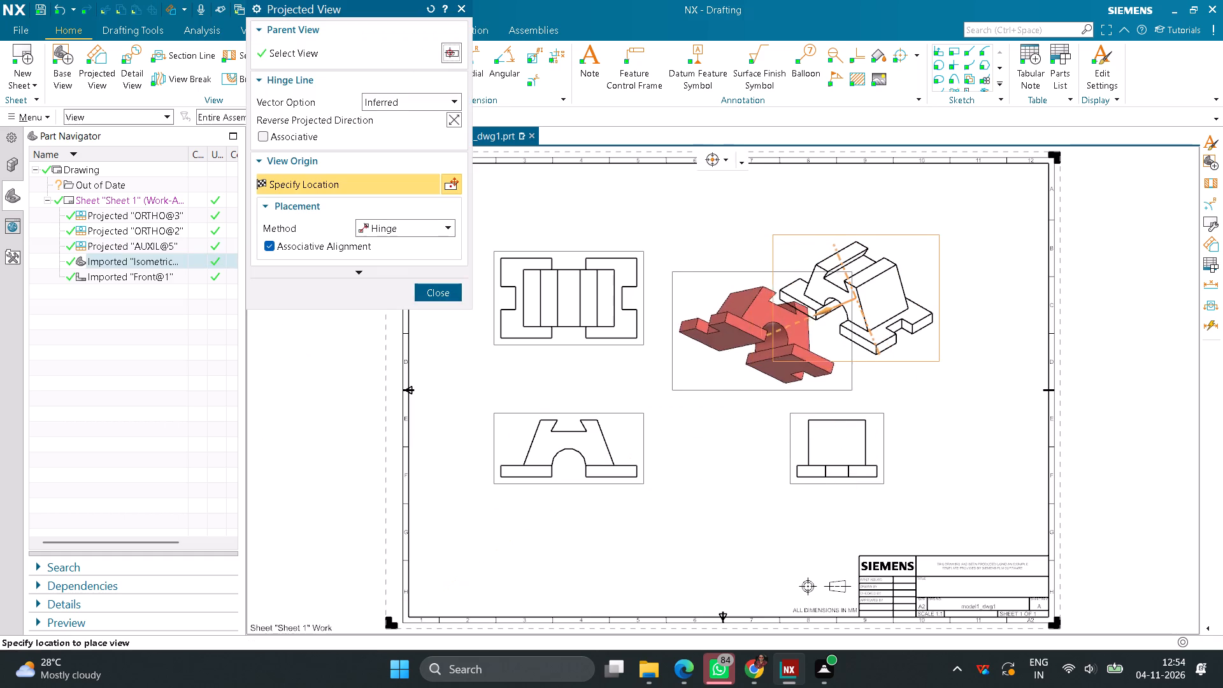
middle_click(736, 343)
Set the isometric view's rendering style to Fully Shaded with a yellow visible wireframe colour.
right_click(768, 284)
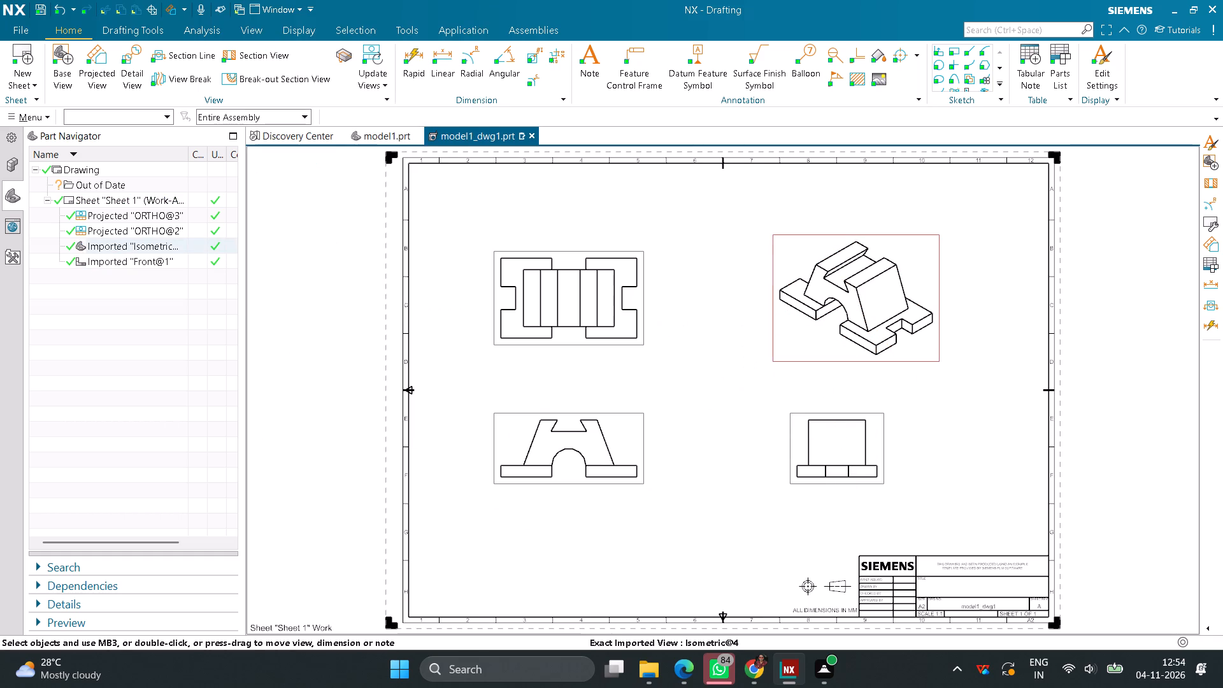
left_click(800, 317)
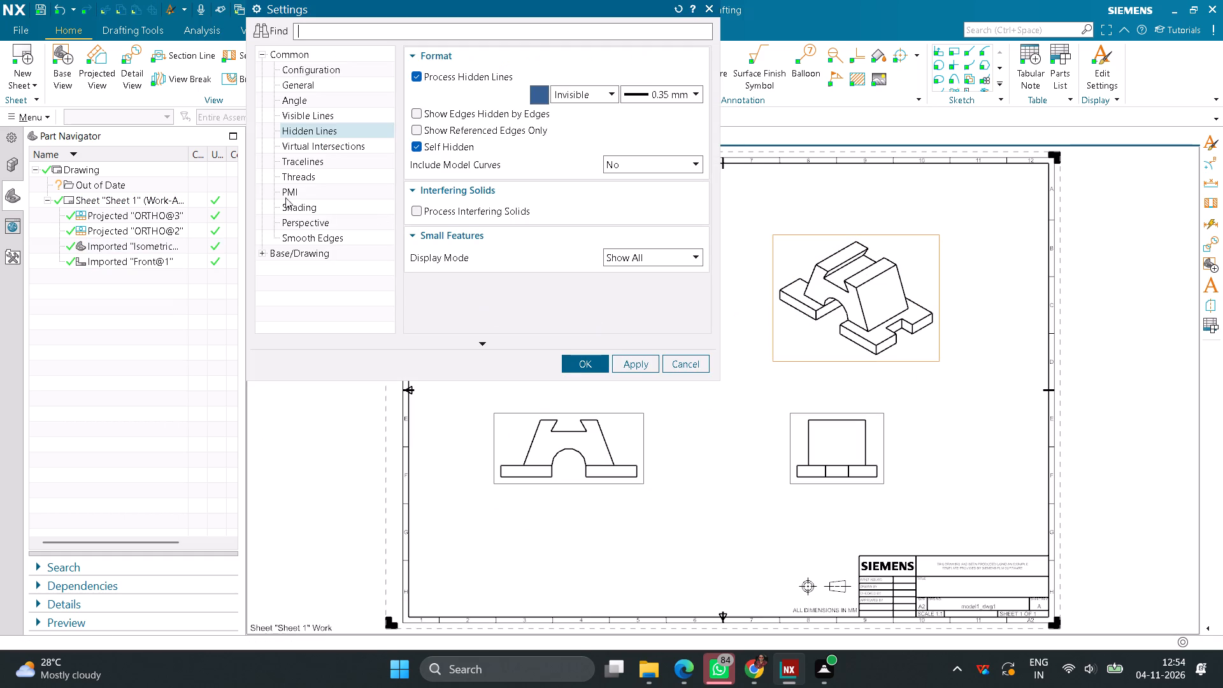
left_click(301, 207)
left_click(654, 82)
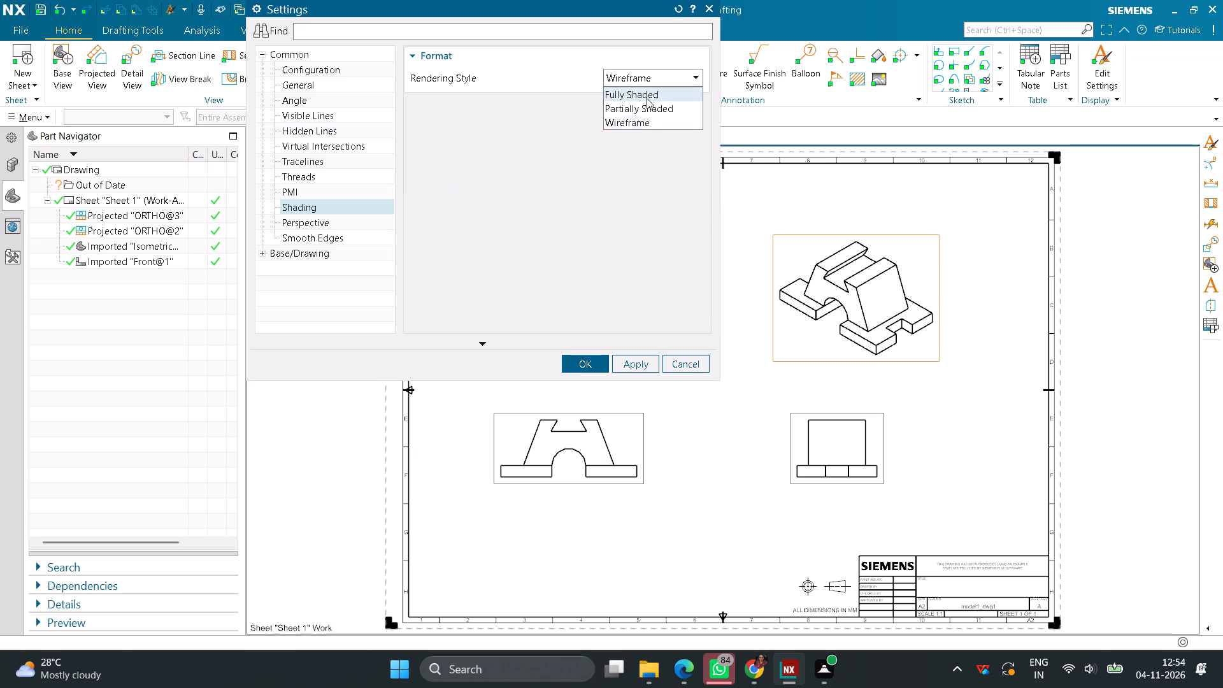
left_click(647, 100)
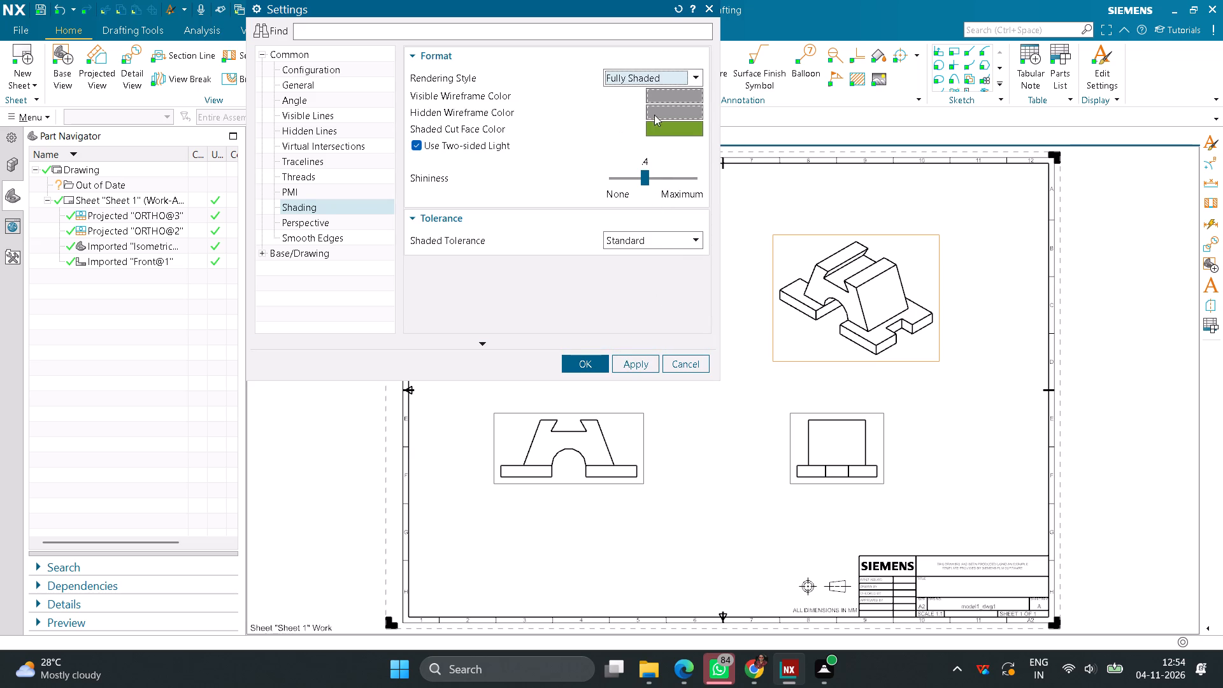
left_click(676, 94)
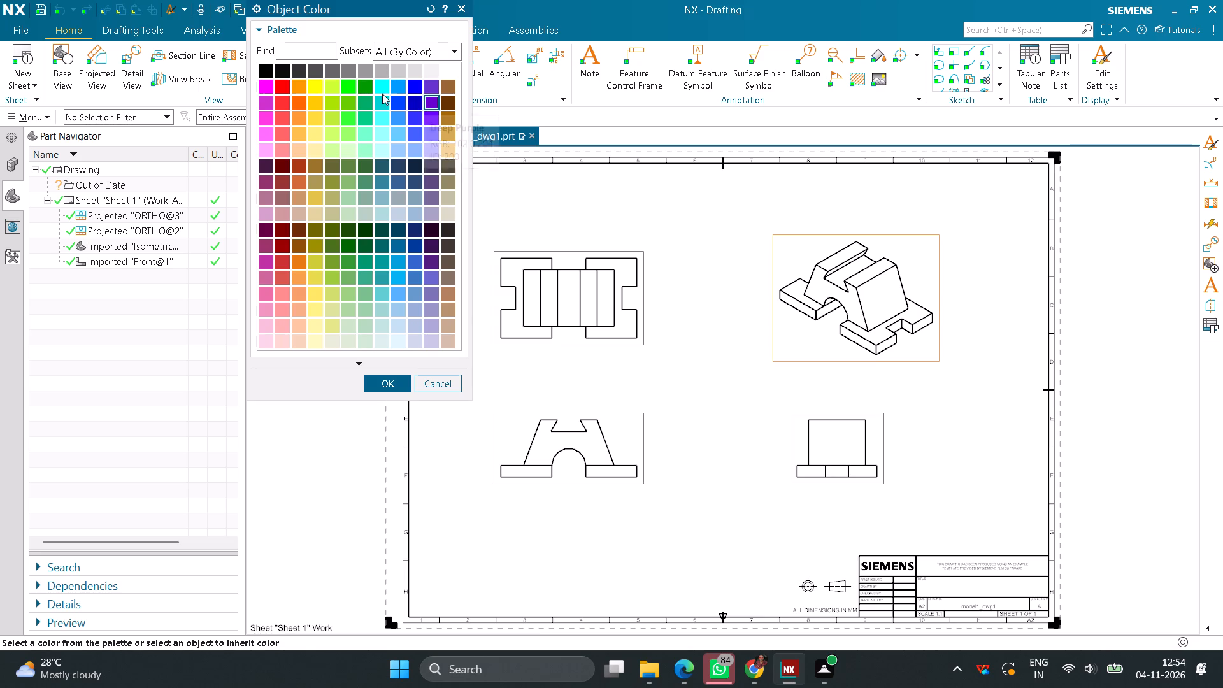
left_click(319, 84)
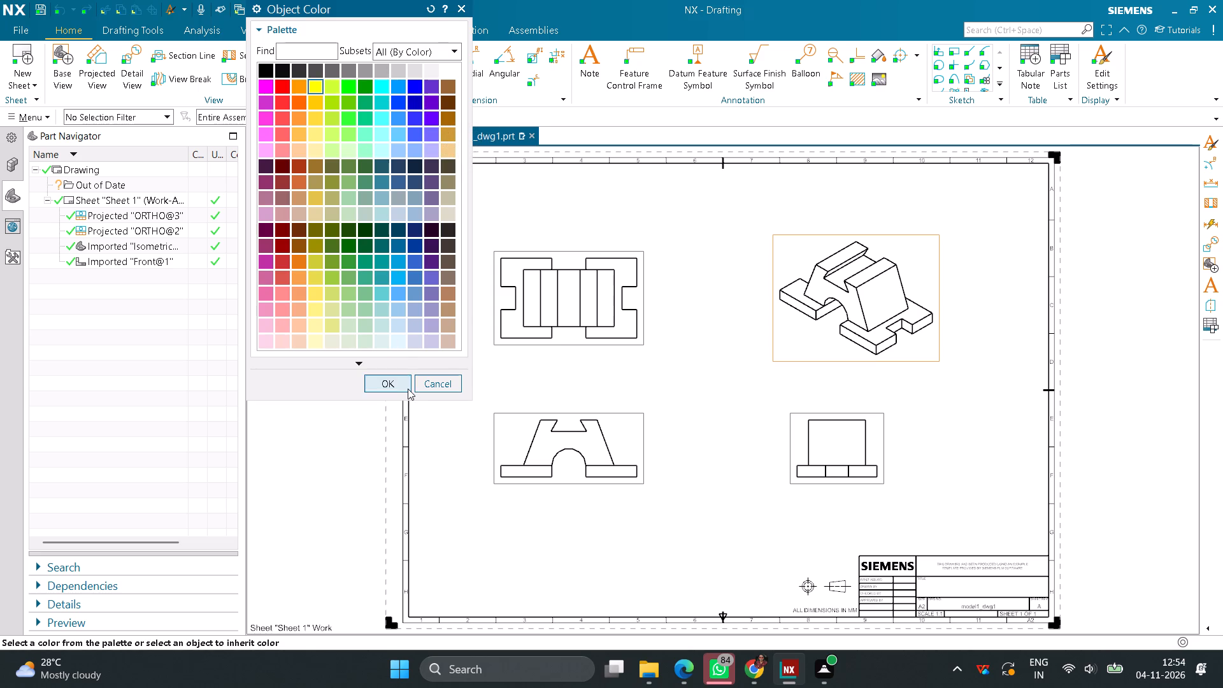
left_click(408, 389)
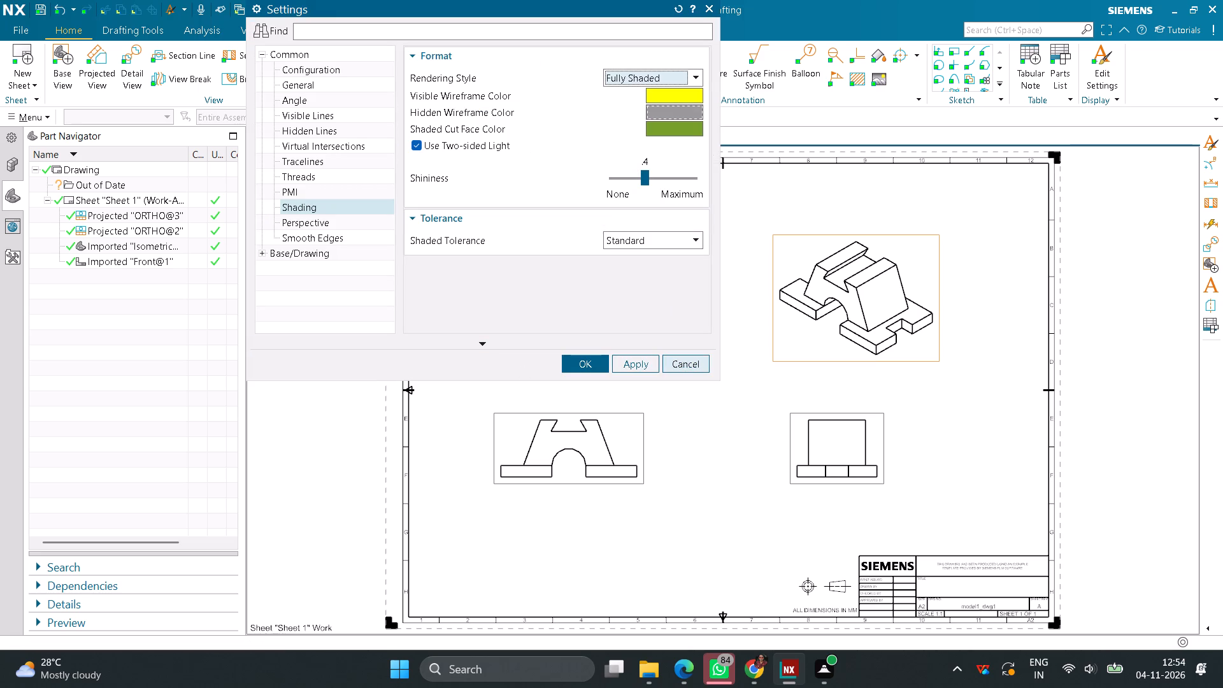
left_click(637, 367)
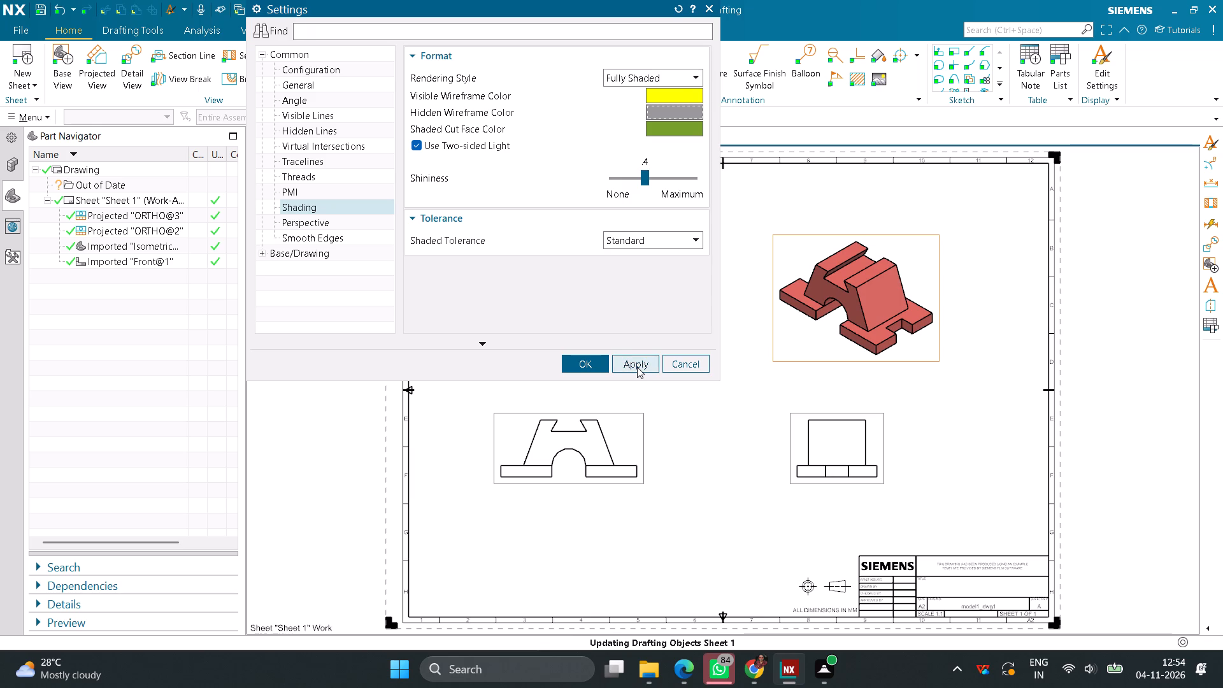
left_click(586, 363)
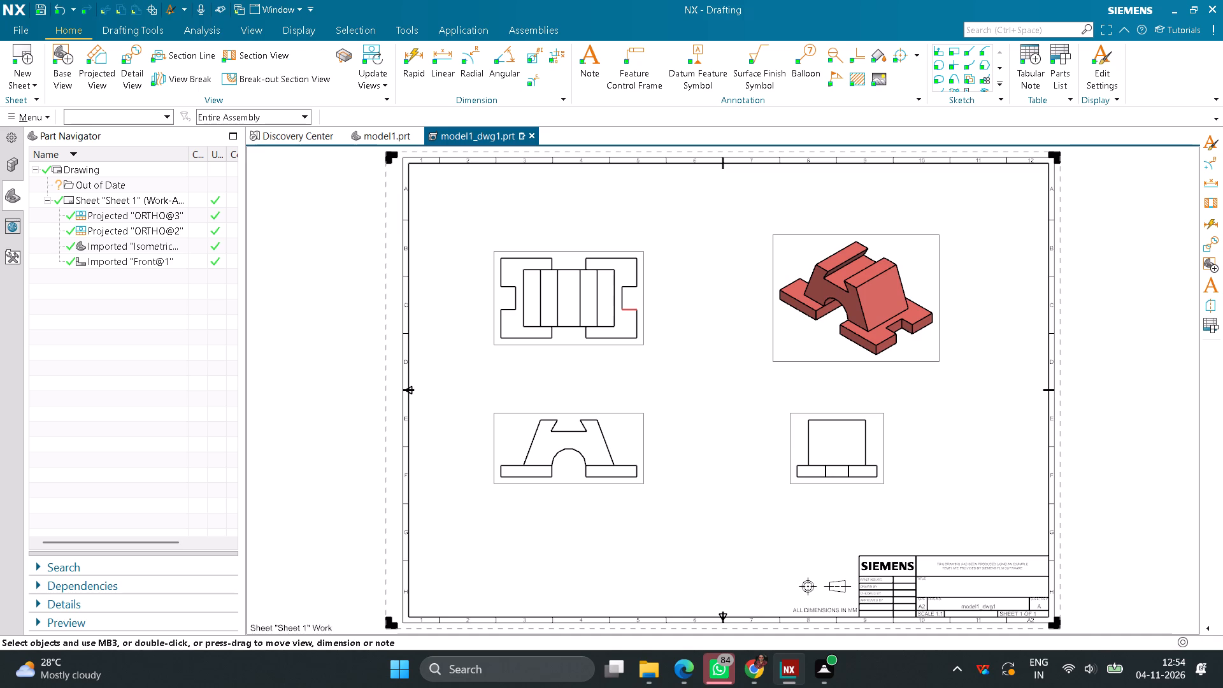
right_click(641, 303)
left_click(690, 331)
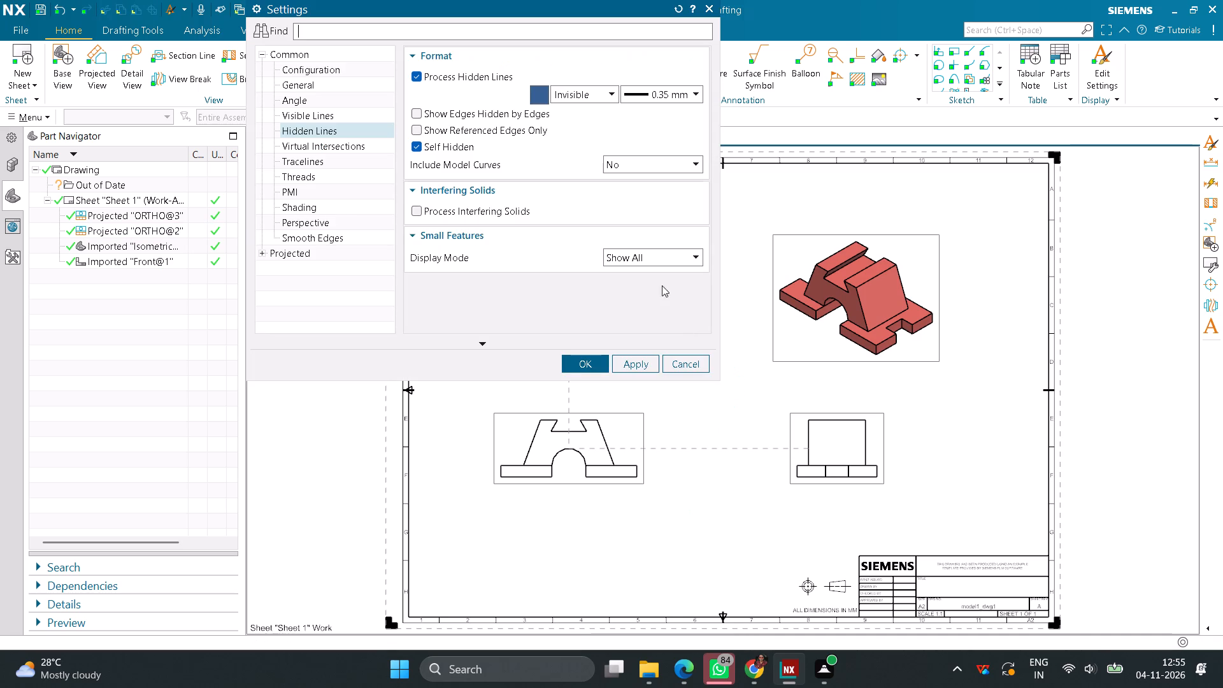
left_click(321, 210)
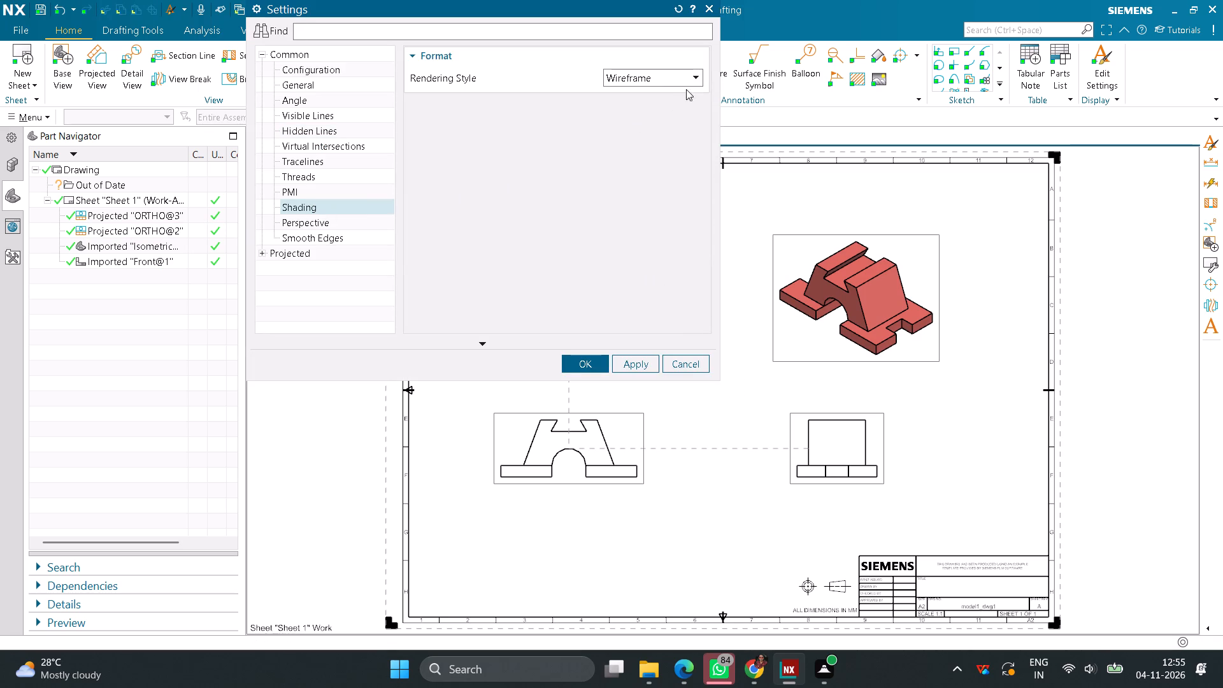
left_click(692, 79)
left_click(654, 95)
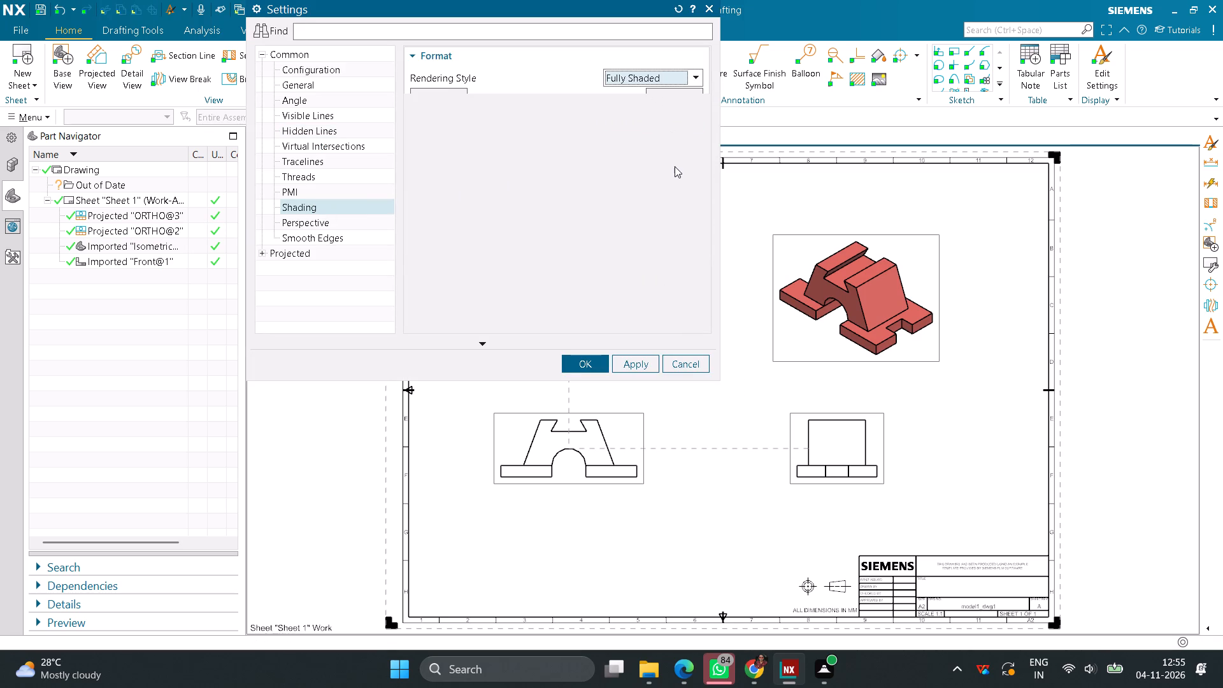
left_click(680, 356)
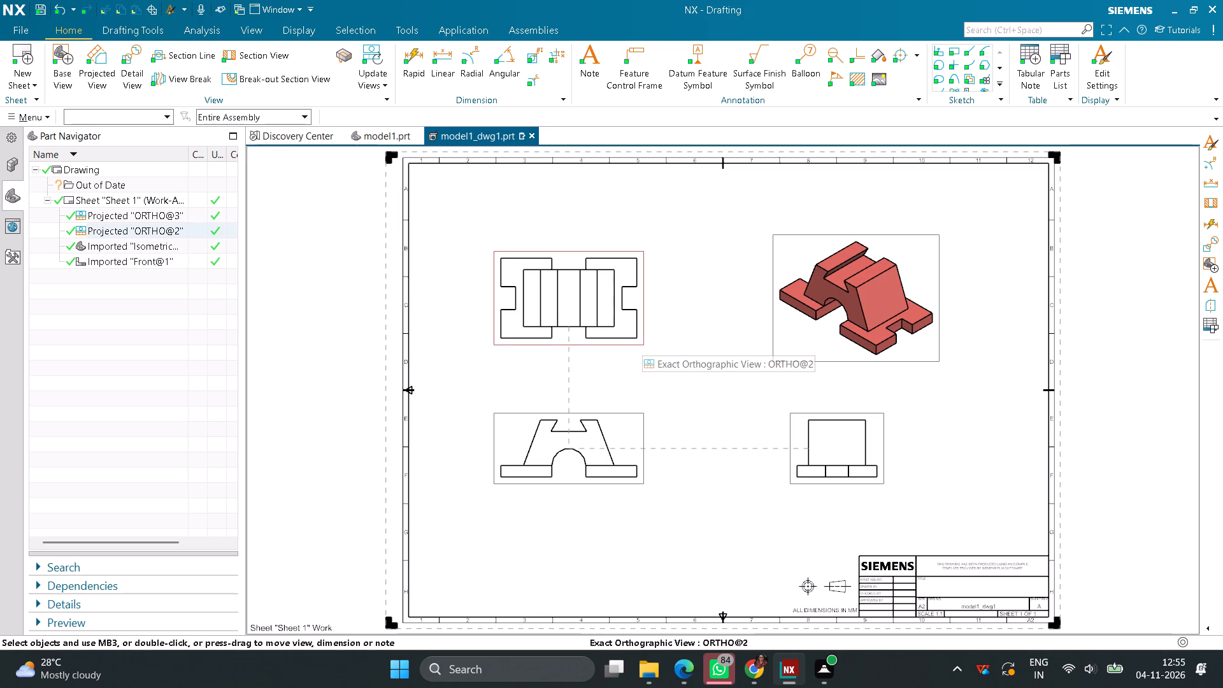
Display the top view's hidden lines in a dashed line font.
right_click(642, 339)
left_click(669, 365)
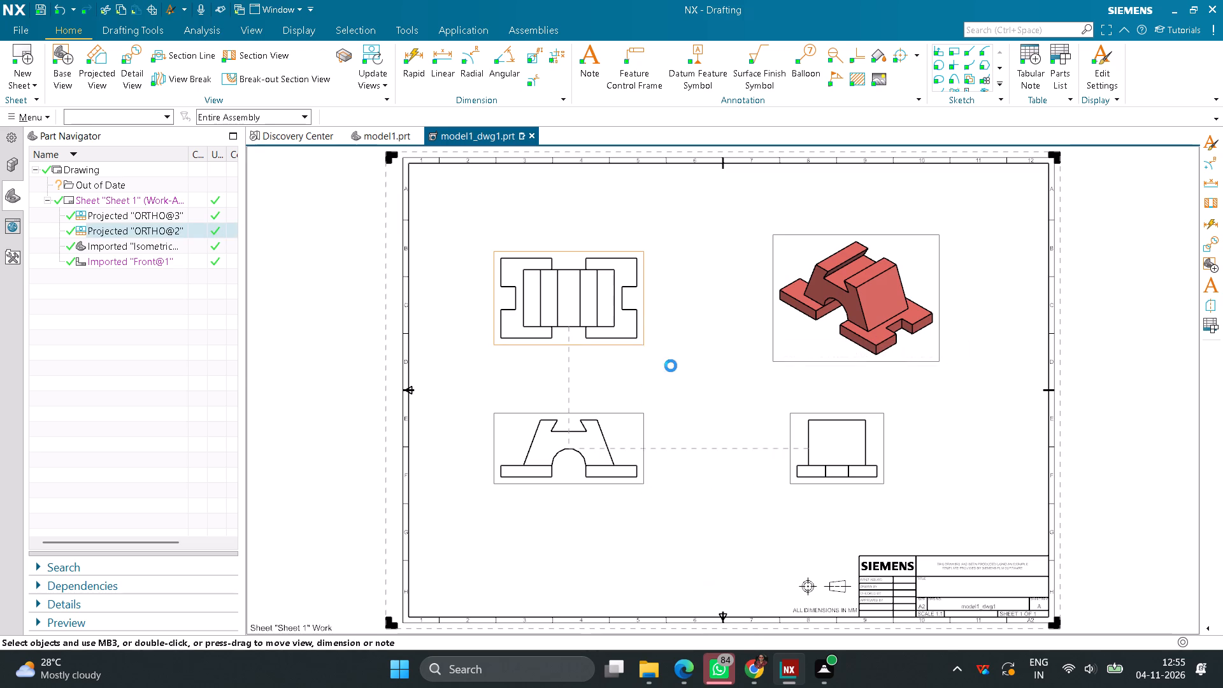
left_click(610, 101)
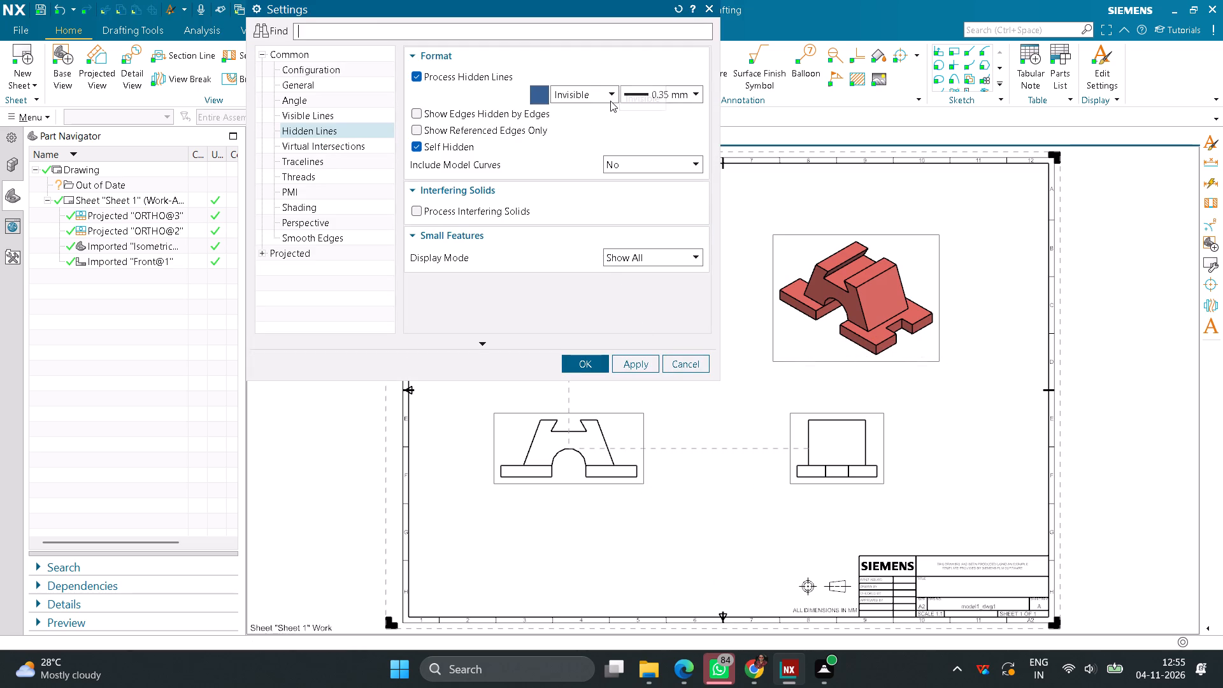
left_click(588, 140)
left_click(649, 362)
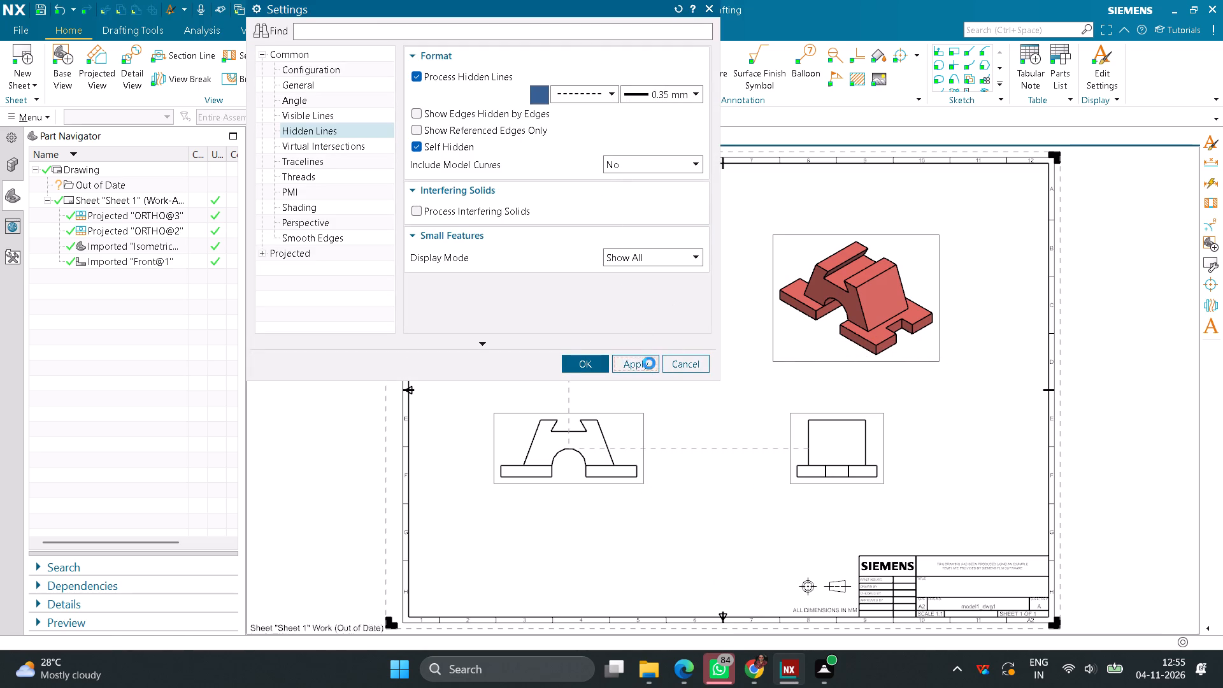
left_click(590, 368)
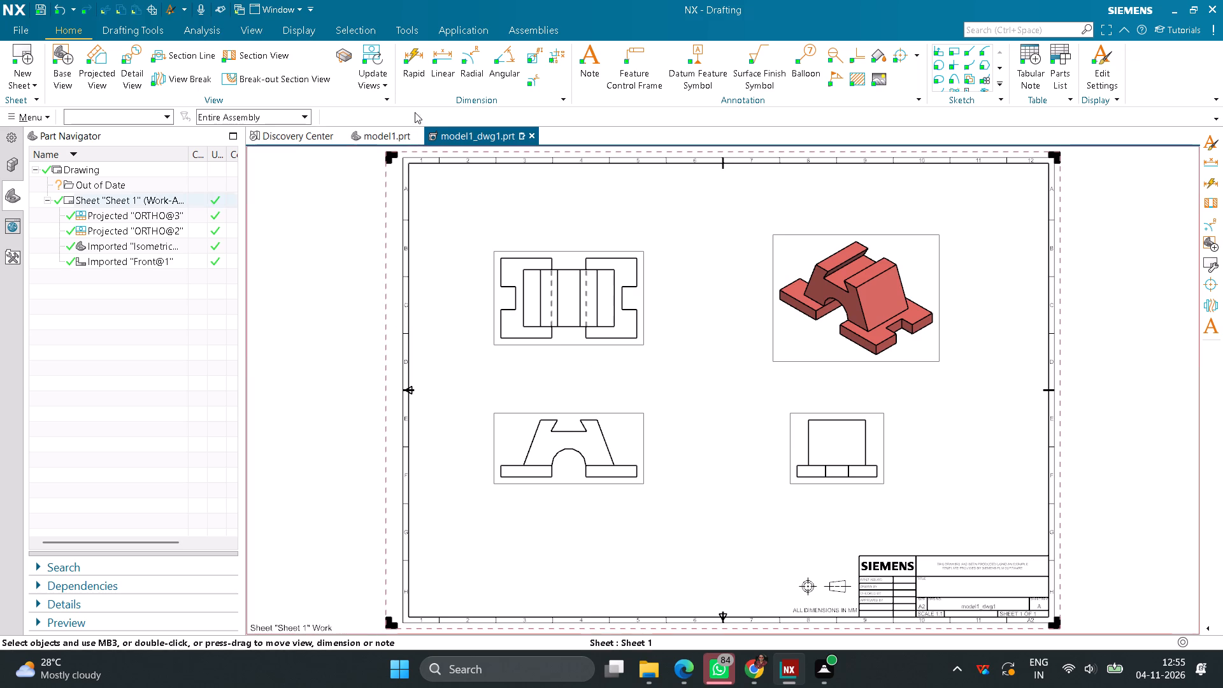
Add linear dimensions to the side view for the base width, the block height above the base and the base thickness.
left_click(432, 69)
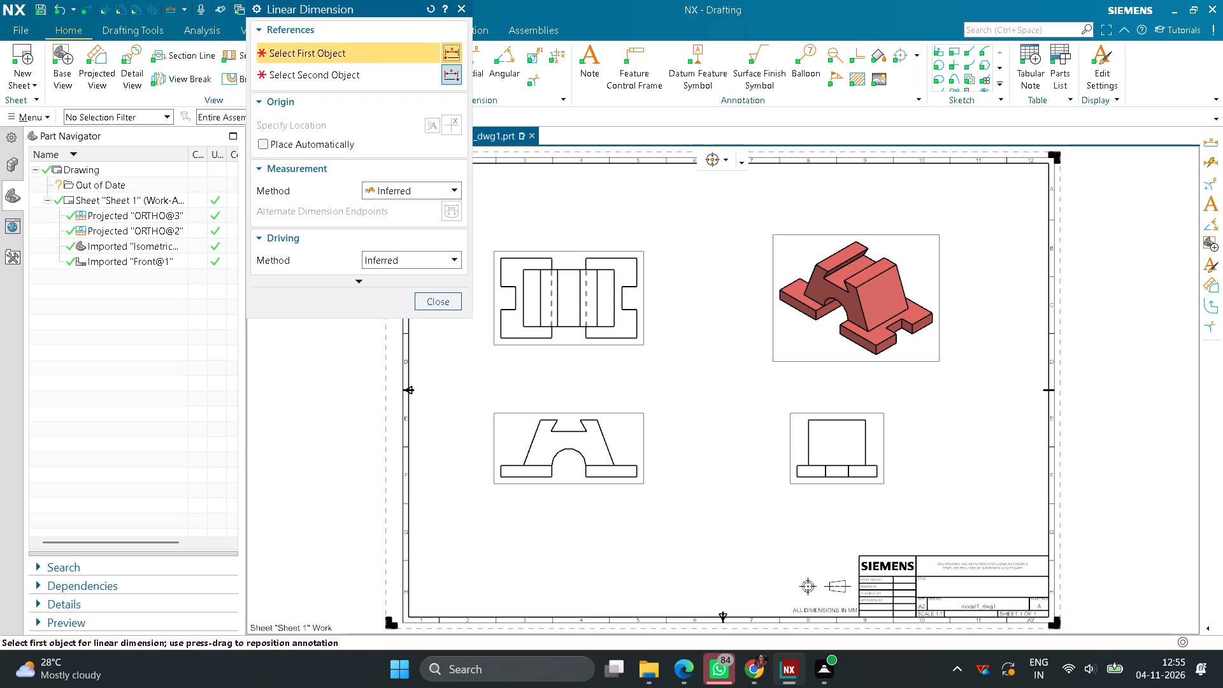
scroll(836, 485, "up", 4)
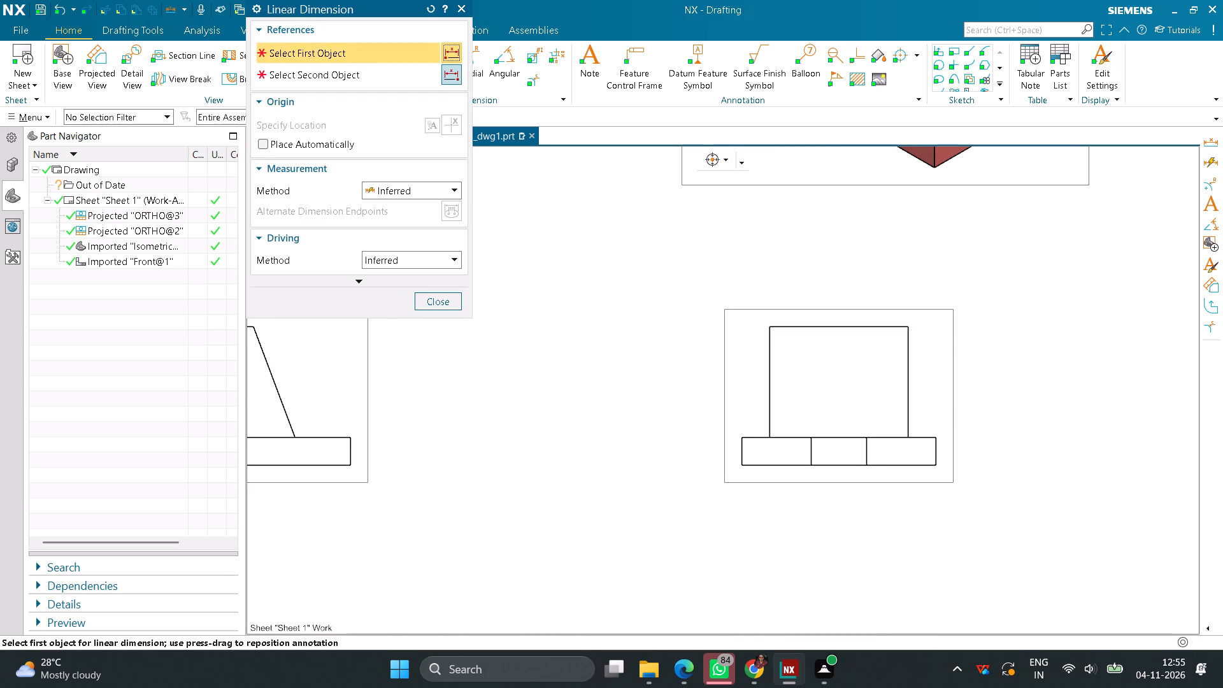
left_click(738, 448)
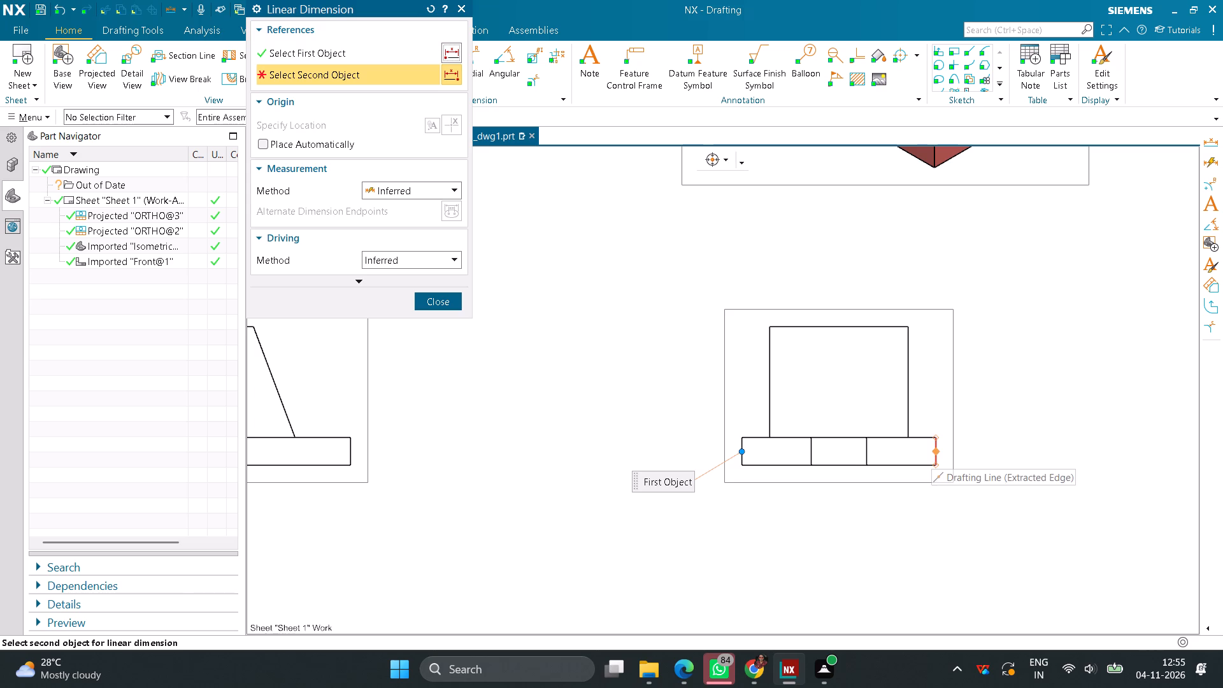
left_click(931, 452)
left_click(859, 504)
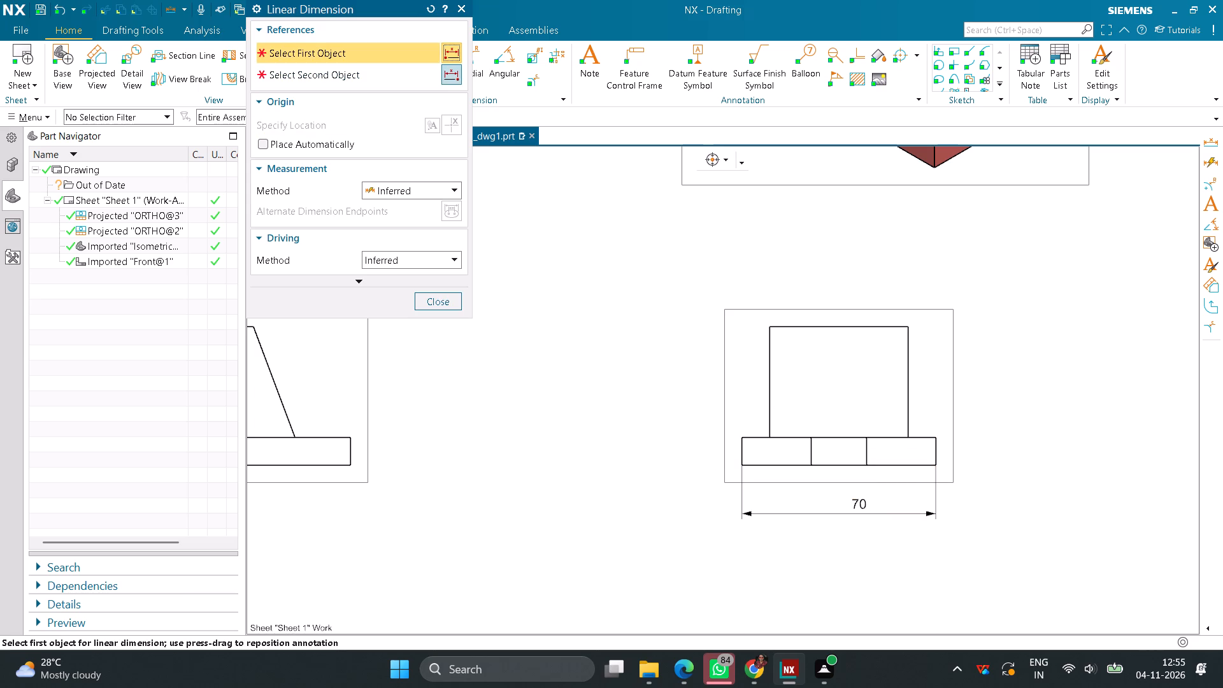
left_click(910, 339)
left_click(971, 368)
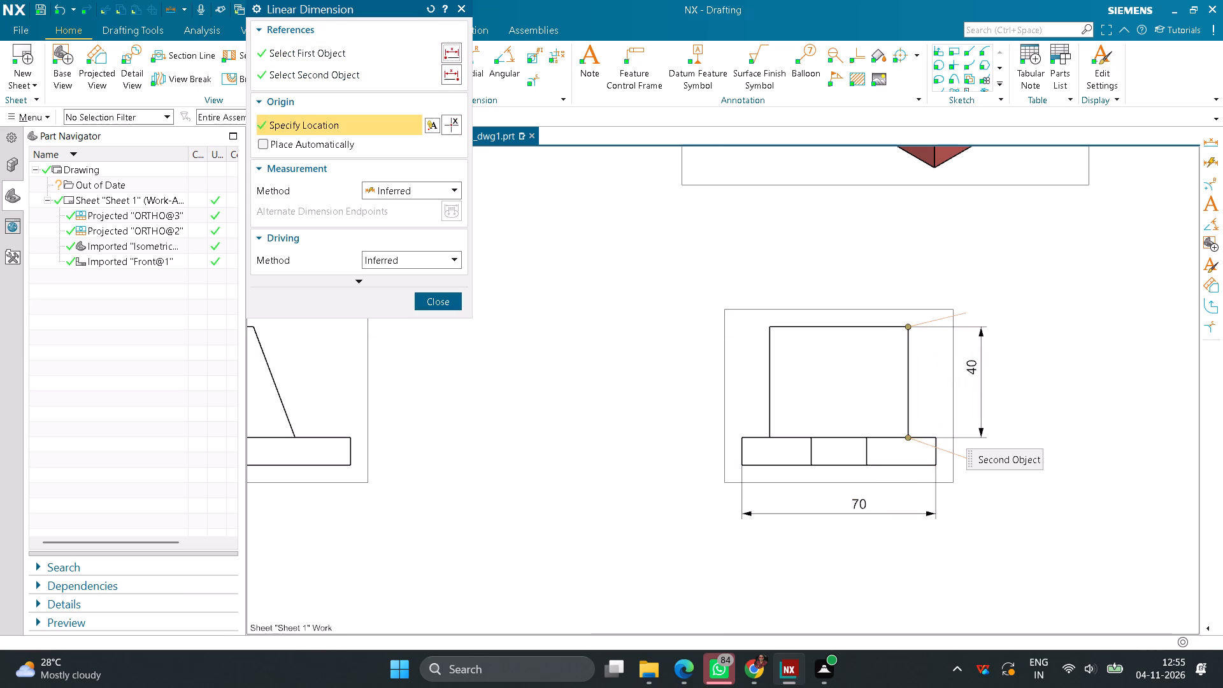
scroll(953, 449, "up", 3)
left_click(924, 439)
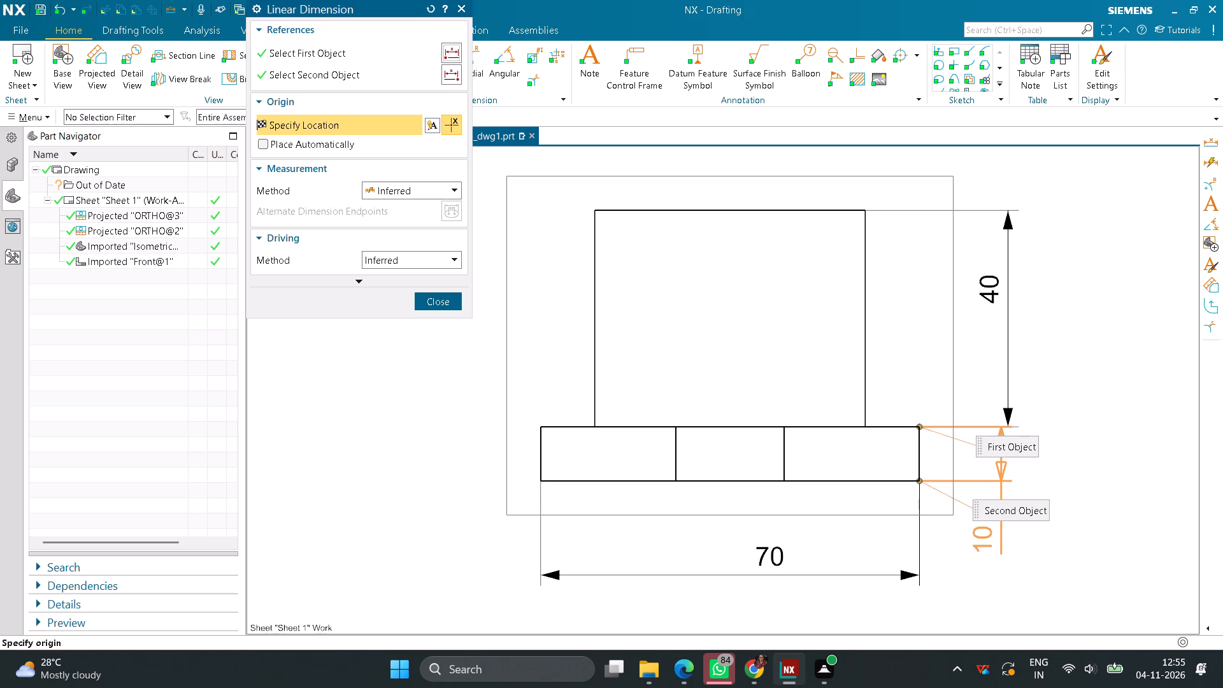
left_click(982, 541)
Dimension the depth of one end notch and the width of the opposite end notch in the top view.
scroll(926, 477, "down", 9)
scroll(720, 320, "up", 7)
left_click(927, 472)
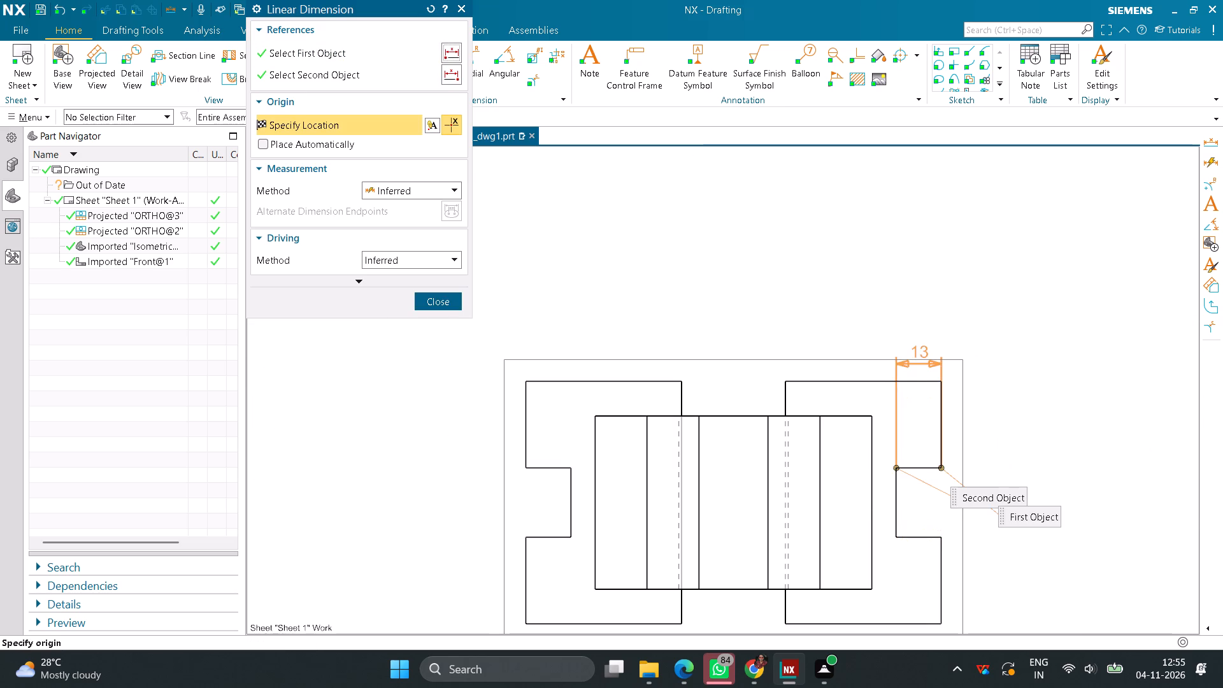
left_click(913, 420)
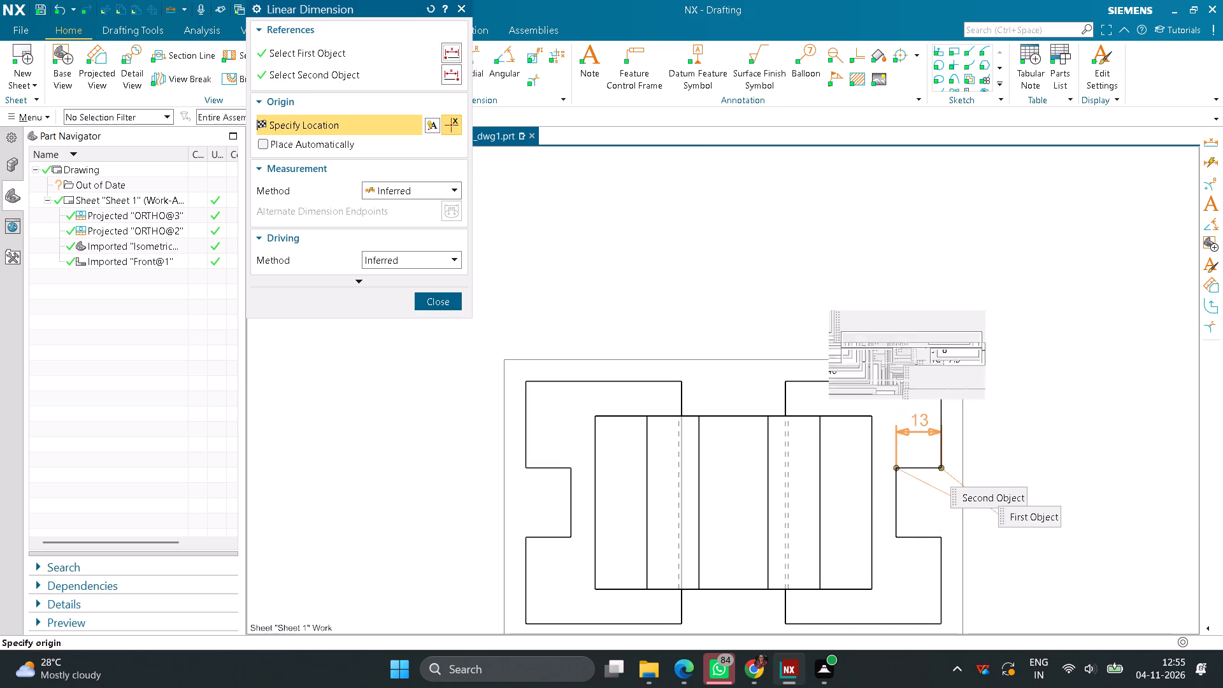
left_click(569, 480)
left_click(431, 481)
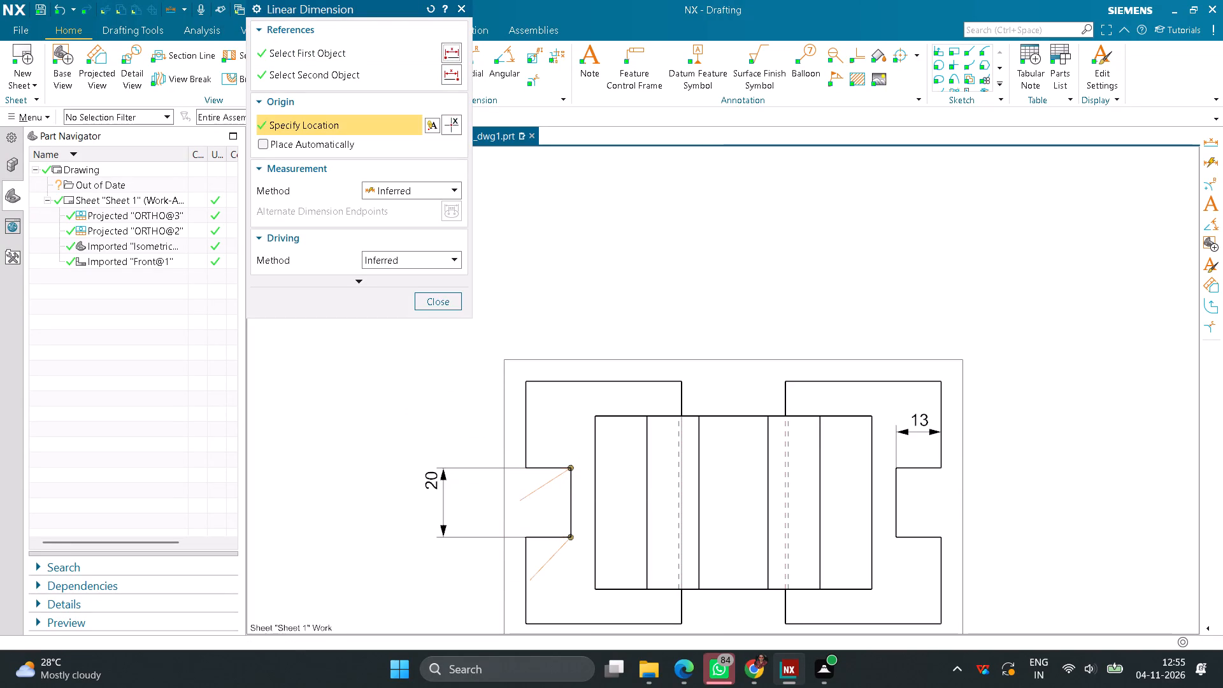
Dimension the base's overall width and overall length in the top view.
scroll(598, 459, "down", 5)
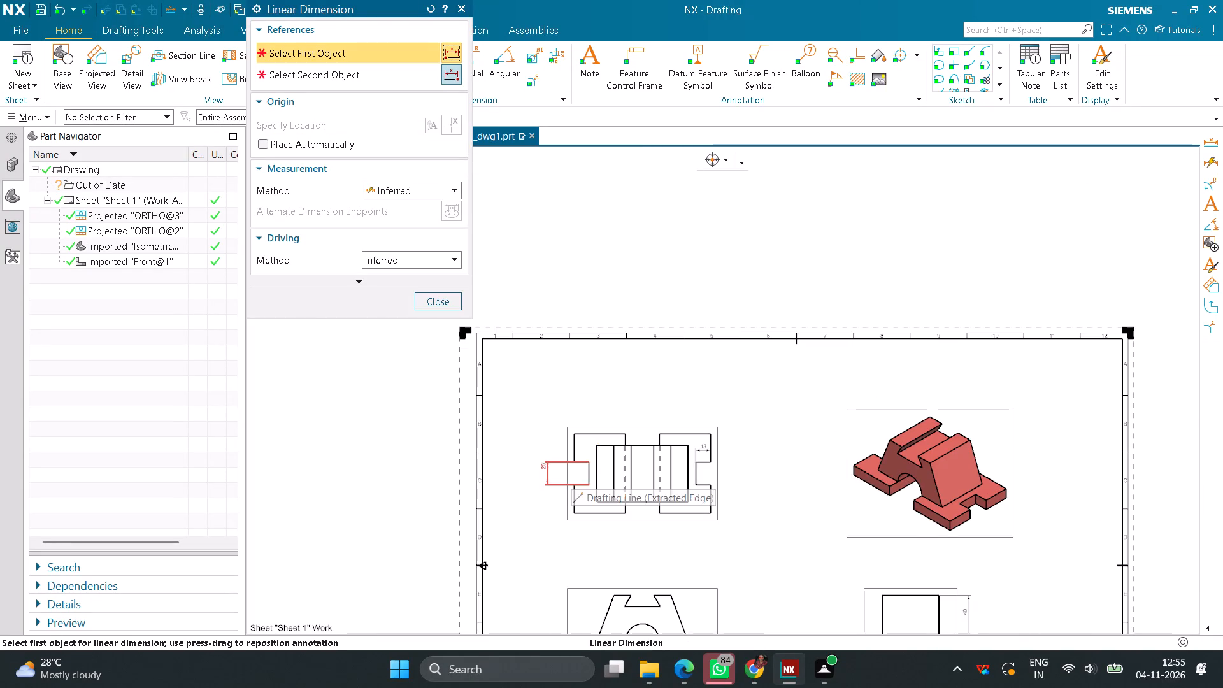
scroll(565, 460, "up", 3)
left_click(608, 412)
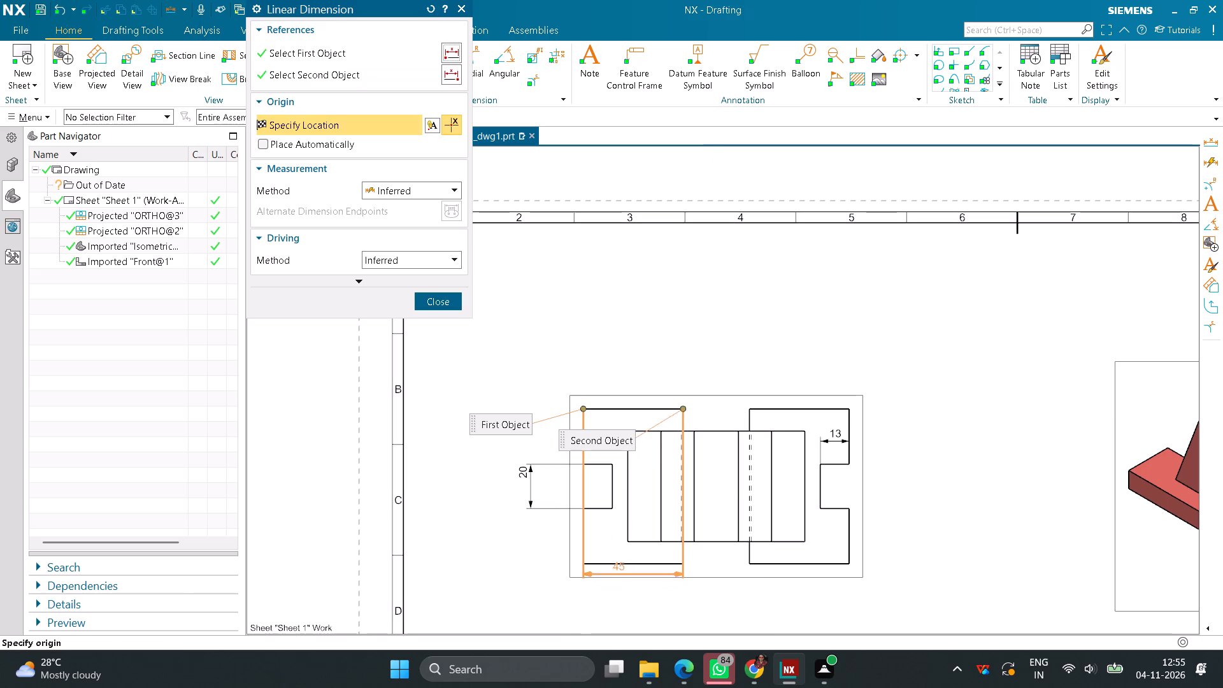
left_click(619, 564)
left_click(476, 522)
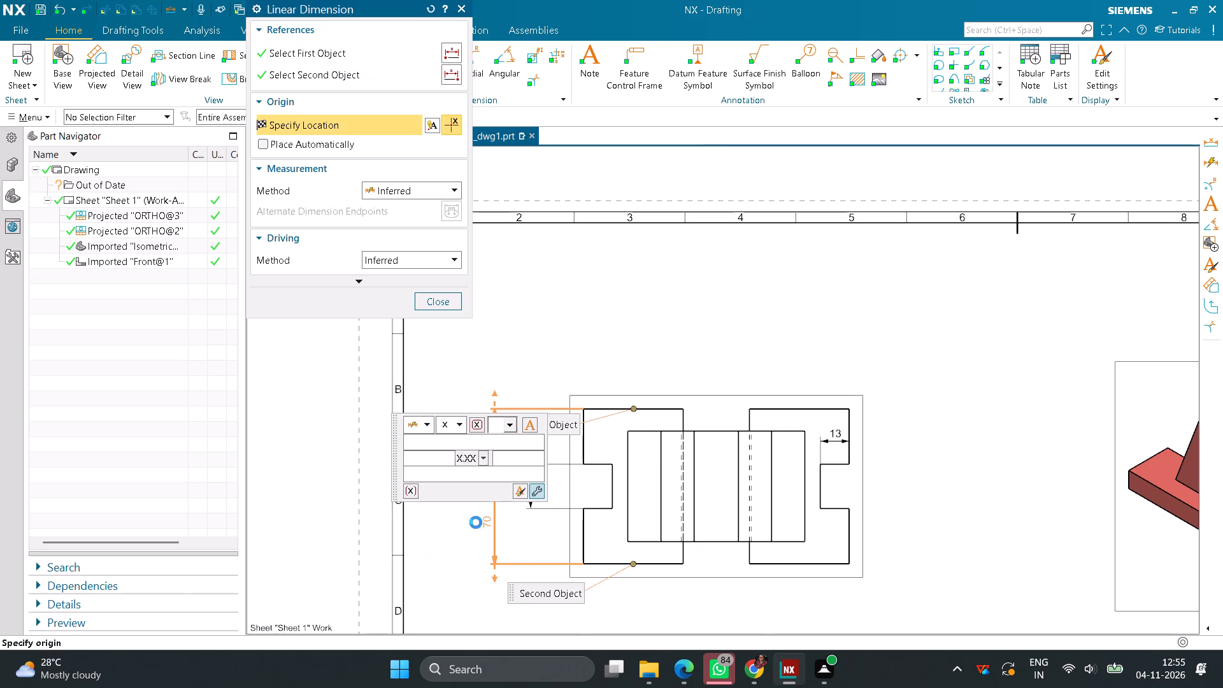
left_click(590, 542)
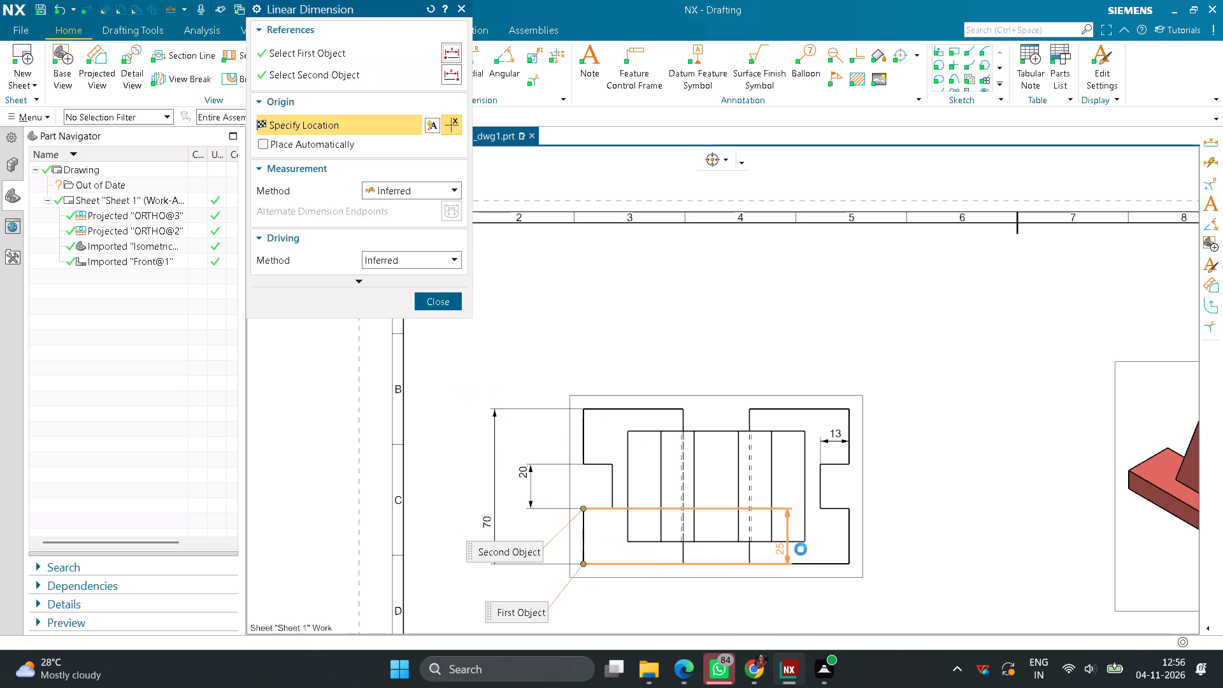
left_click(854, 549)
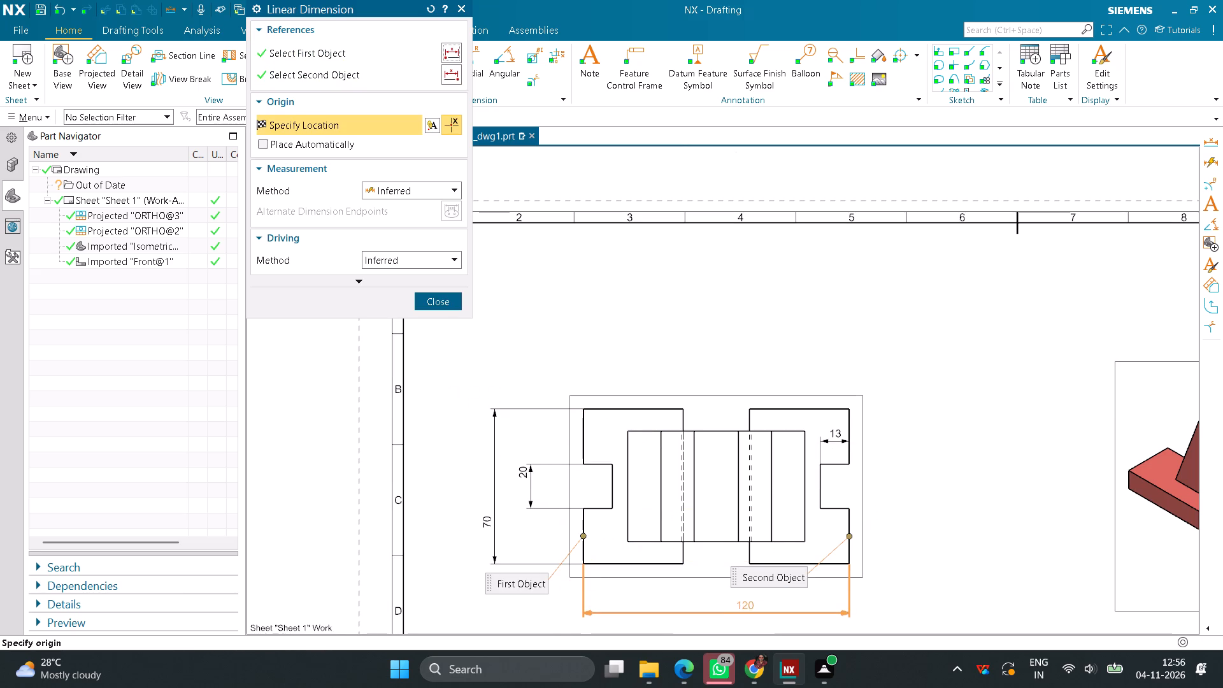
left_click(713, 608)
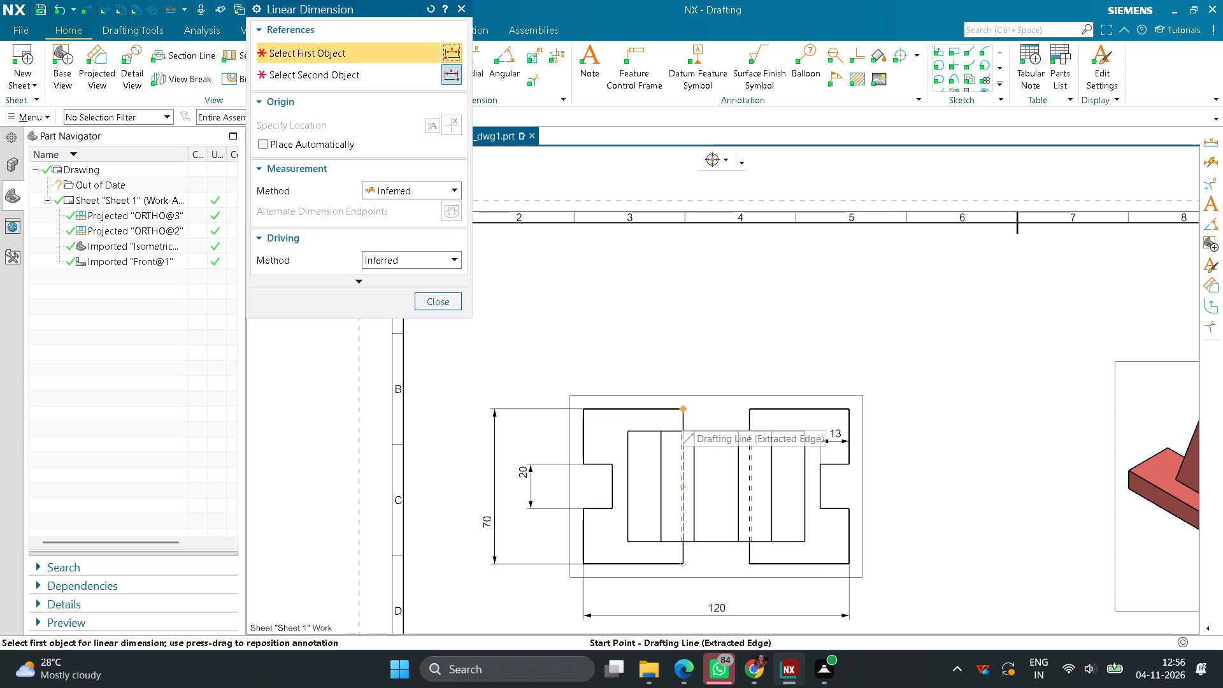
Dimension the gap between the two base halves above the top view and finish the linear dimensioning.
left_click(682, 413)
left_click(754, 419)
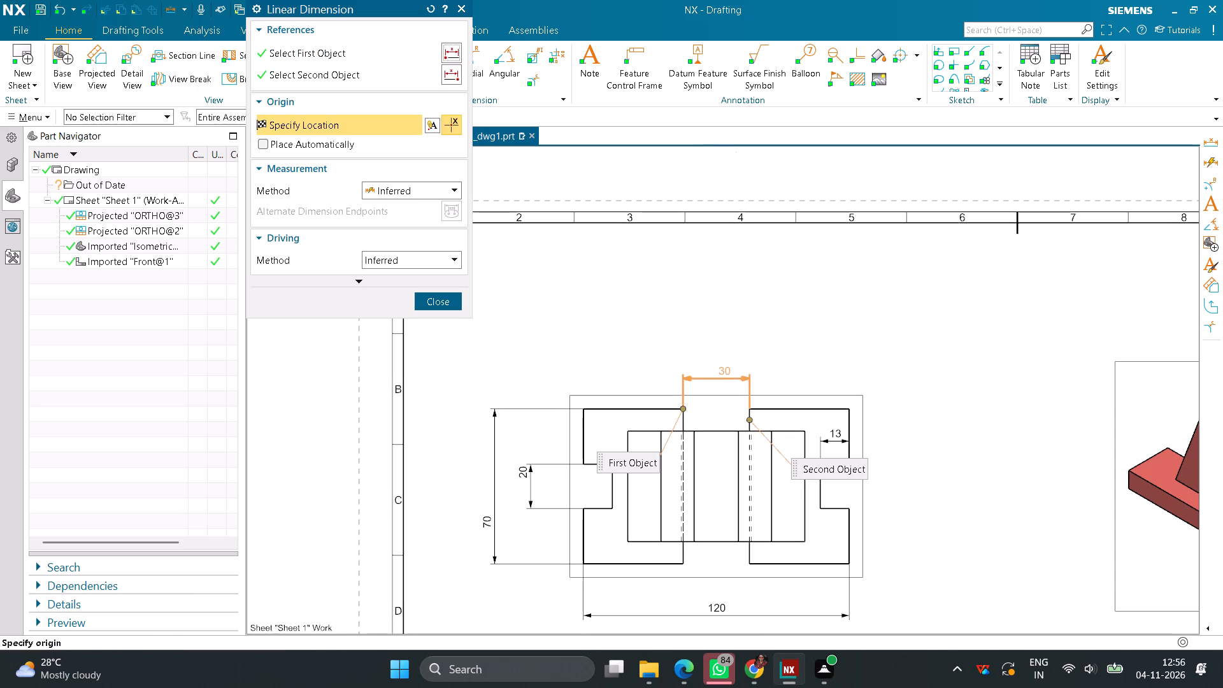
left_click(724, 371)
left_click(447, 303)
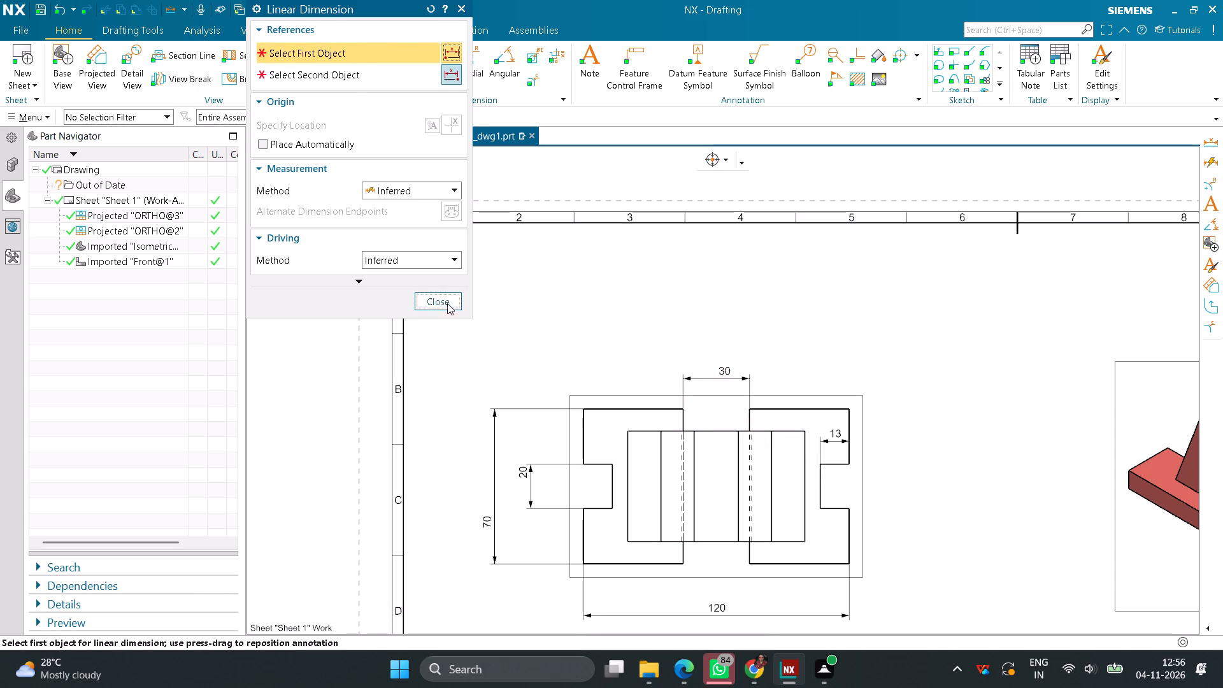
scroll(637, 329, "up", 1)
scroll(637, 329, "down", 4)
scroll(645, 457, "up", 3)
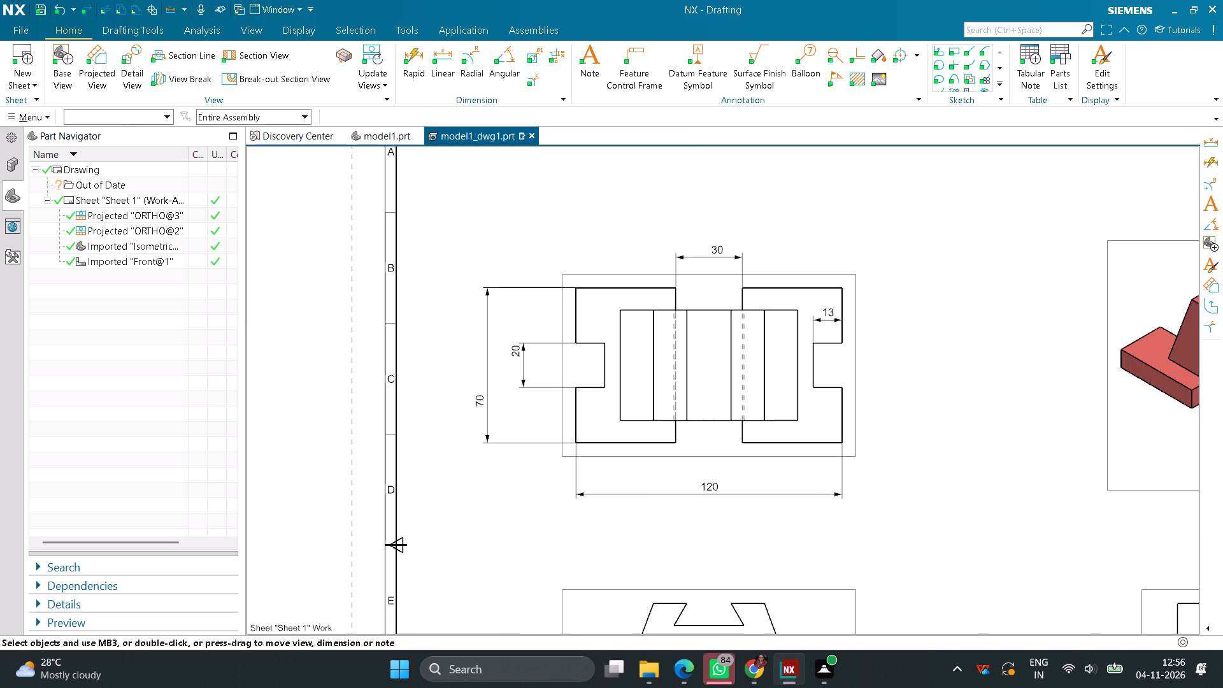
Add a linear dimension for the block's depth across the base in the top view, placed above it.
left_click(452, 66)
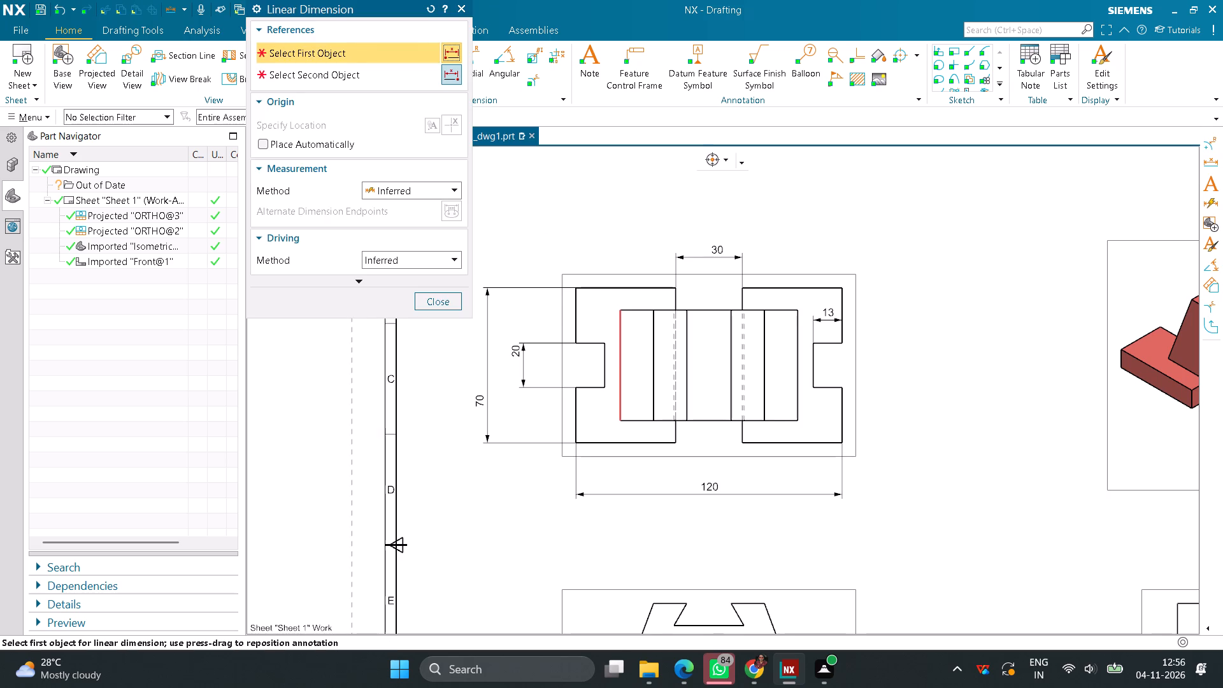
left_click(615, 326)
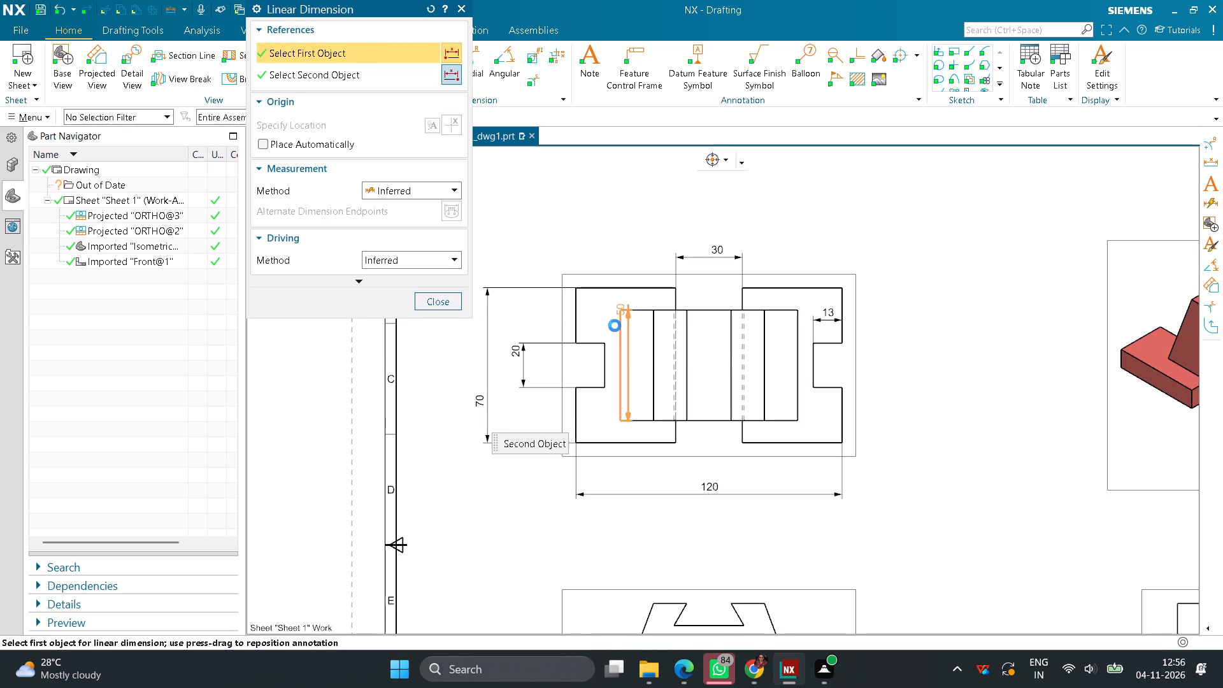
left_click(620, 246)
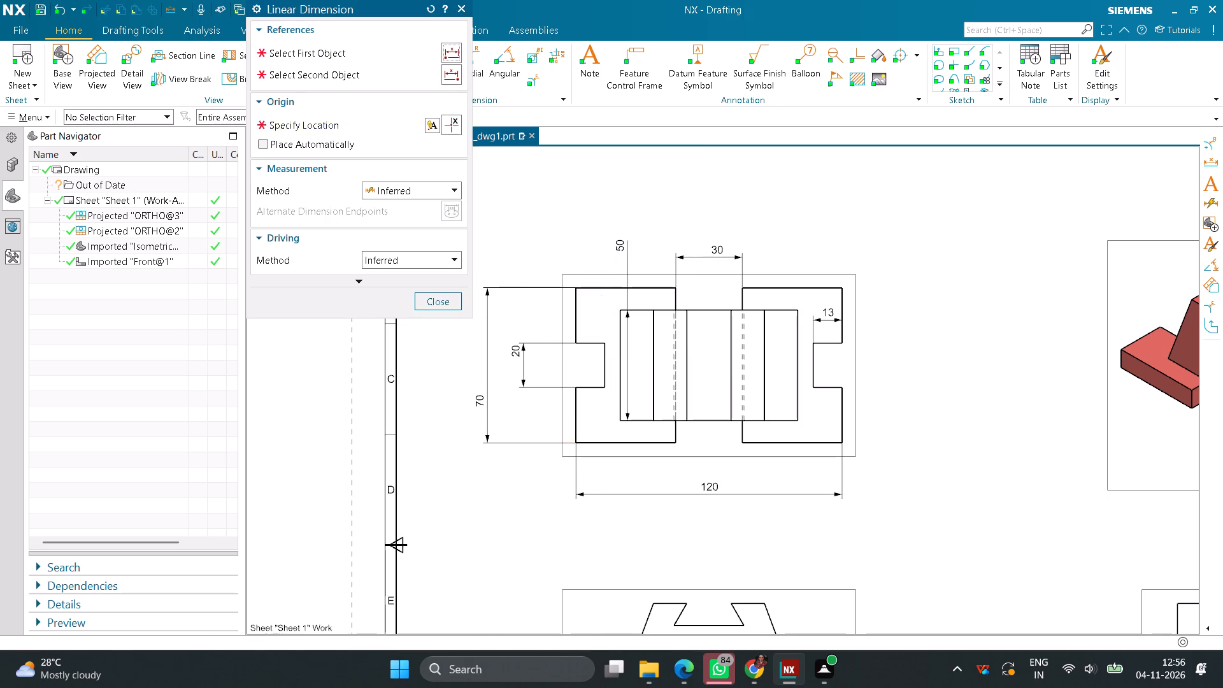
Add linear dimensions for the block's top width and the dovetail slot's opening width above the front view.
scroll(808, 315, "down", 6)
scroll(780, 432, "up", 7)
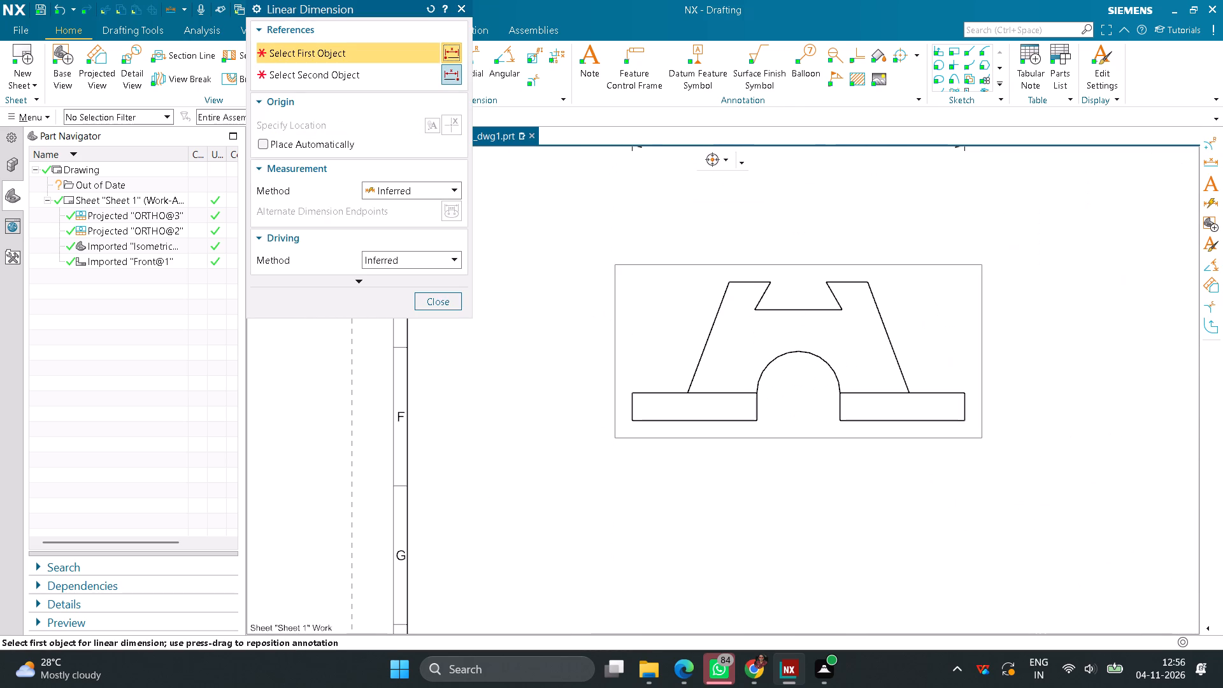
left_click(725, 283)
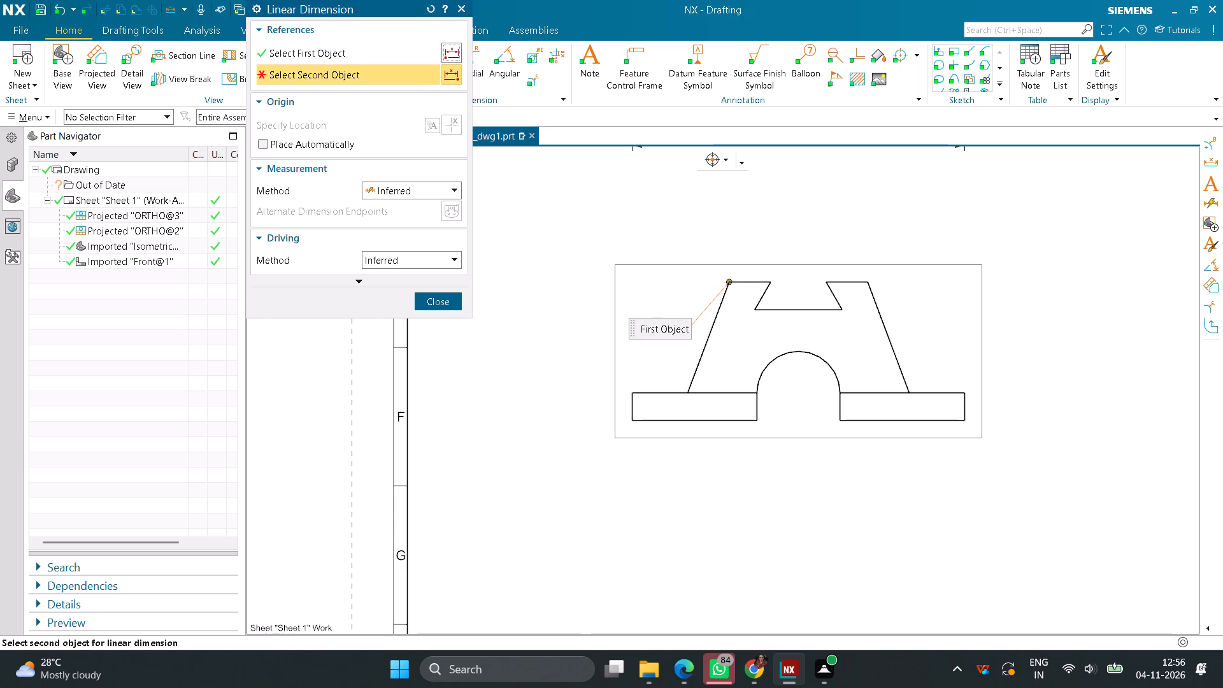
left_click(871, 278)
left_click(822, 217)
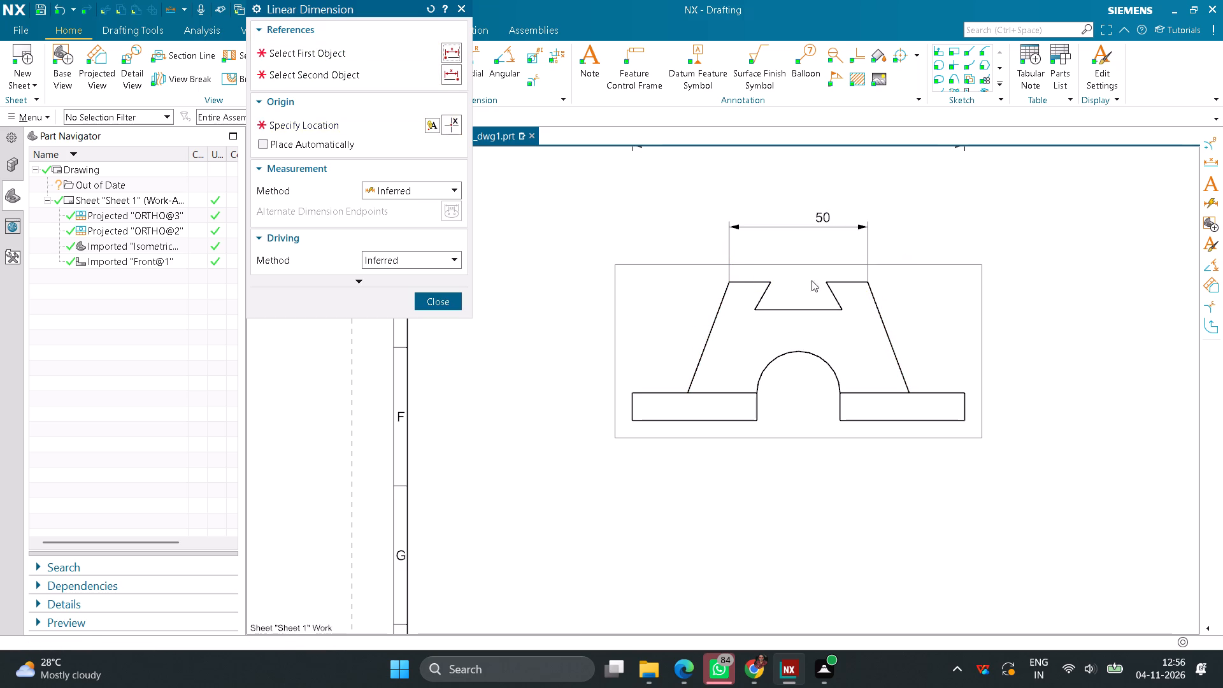
left_click(775, 284)
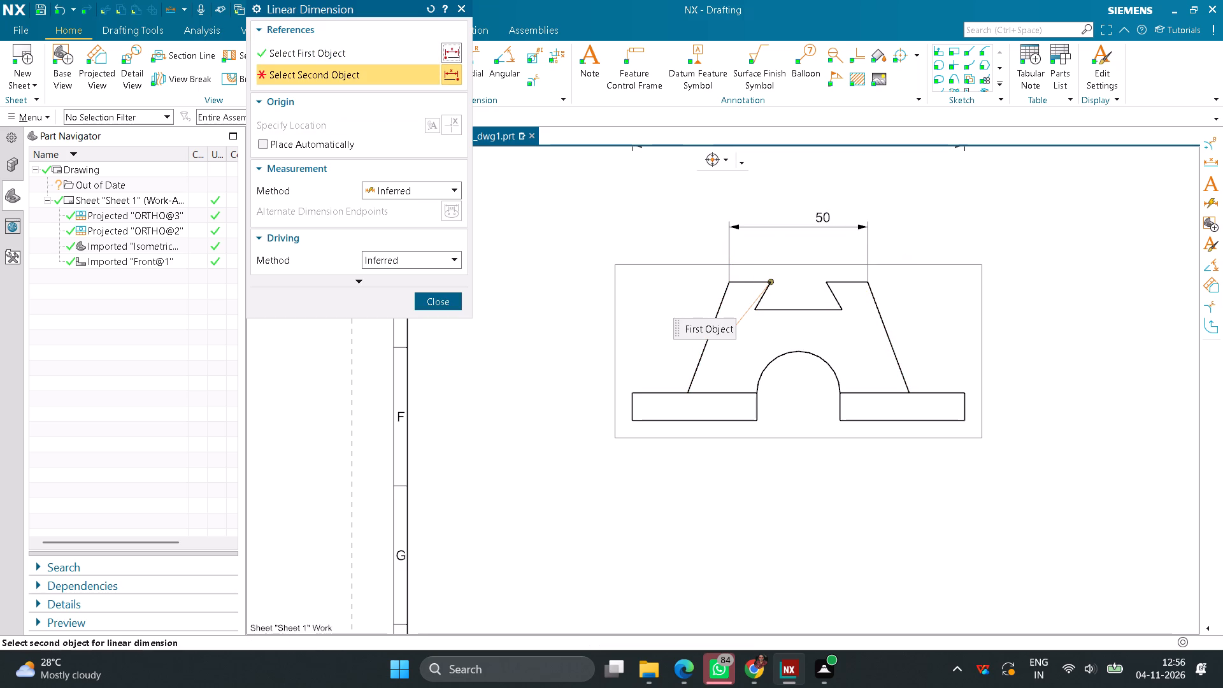
left_click(823, 281)
left_click(797, 252)
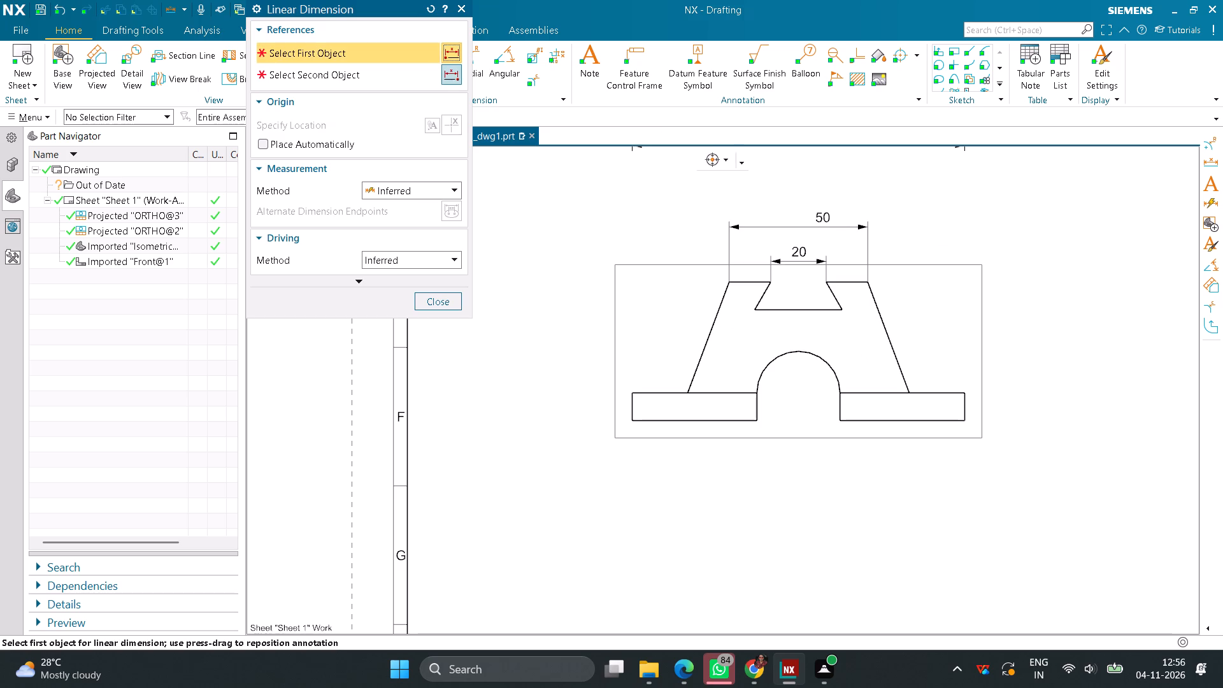
Add an angular dimension between the dovetail slot's slanted side and its floor in the front view.
left_click(495, 61)
scroll(779, 299, "up", 4)
left_click(745, 287)
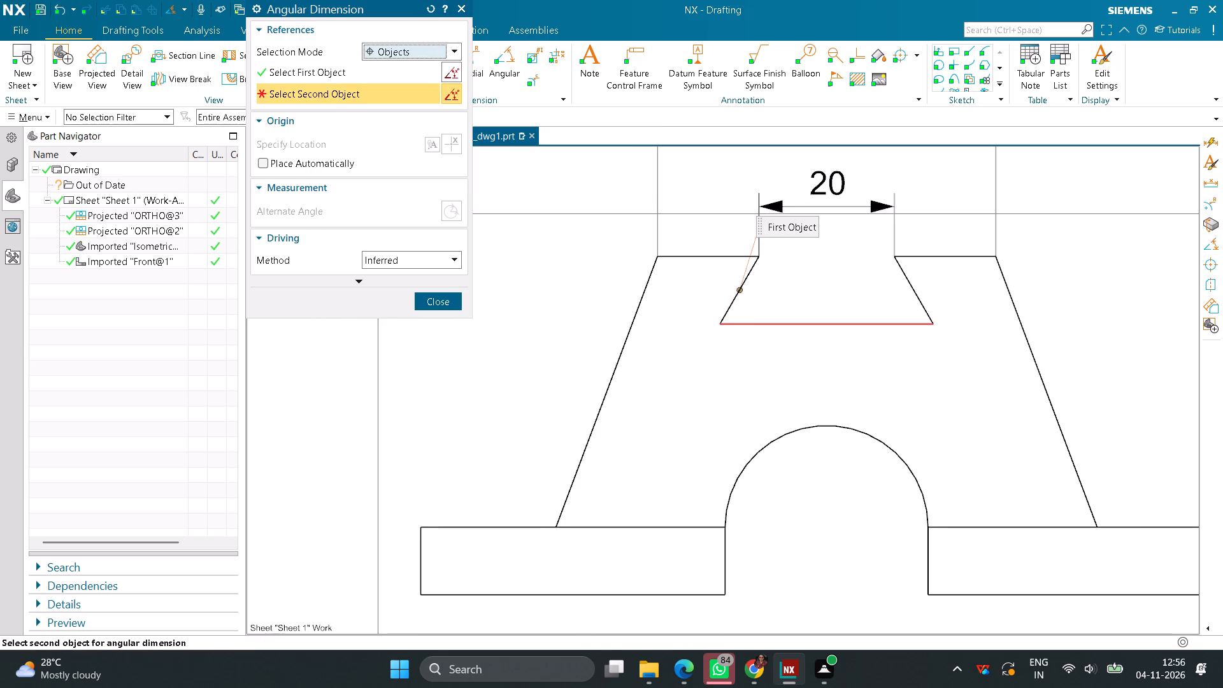
left_click(765, 320)
left_click(765, 306)
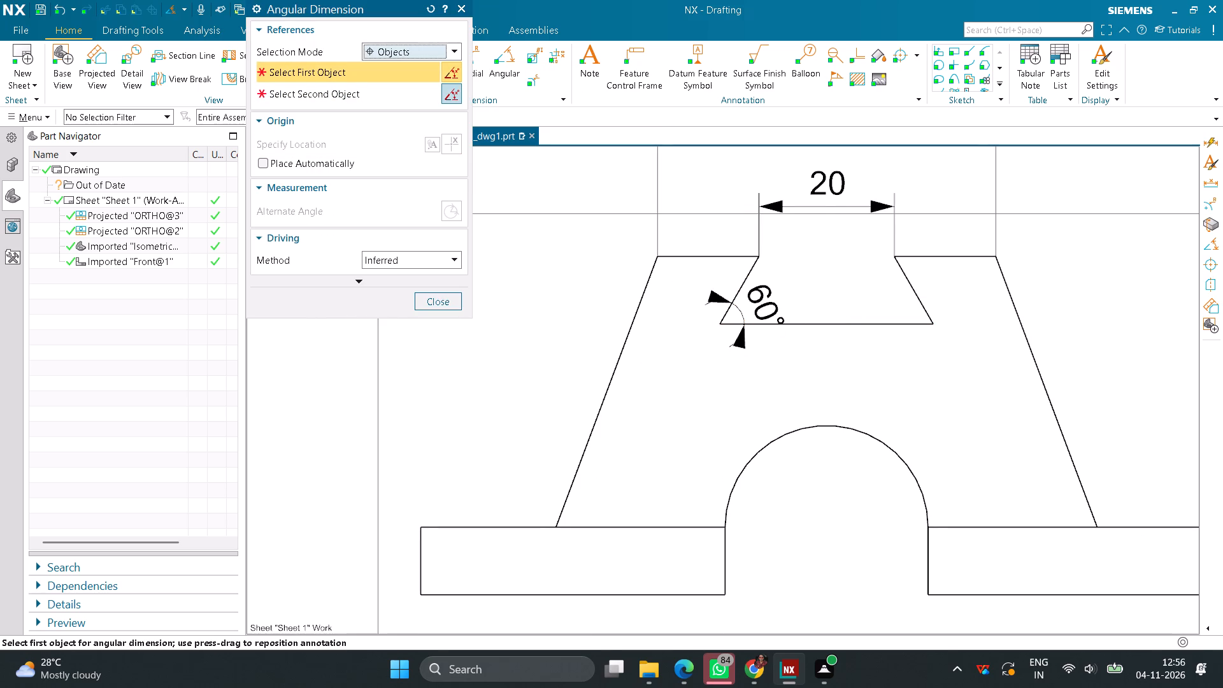
left_click(441, 306)
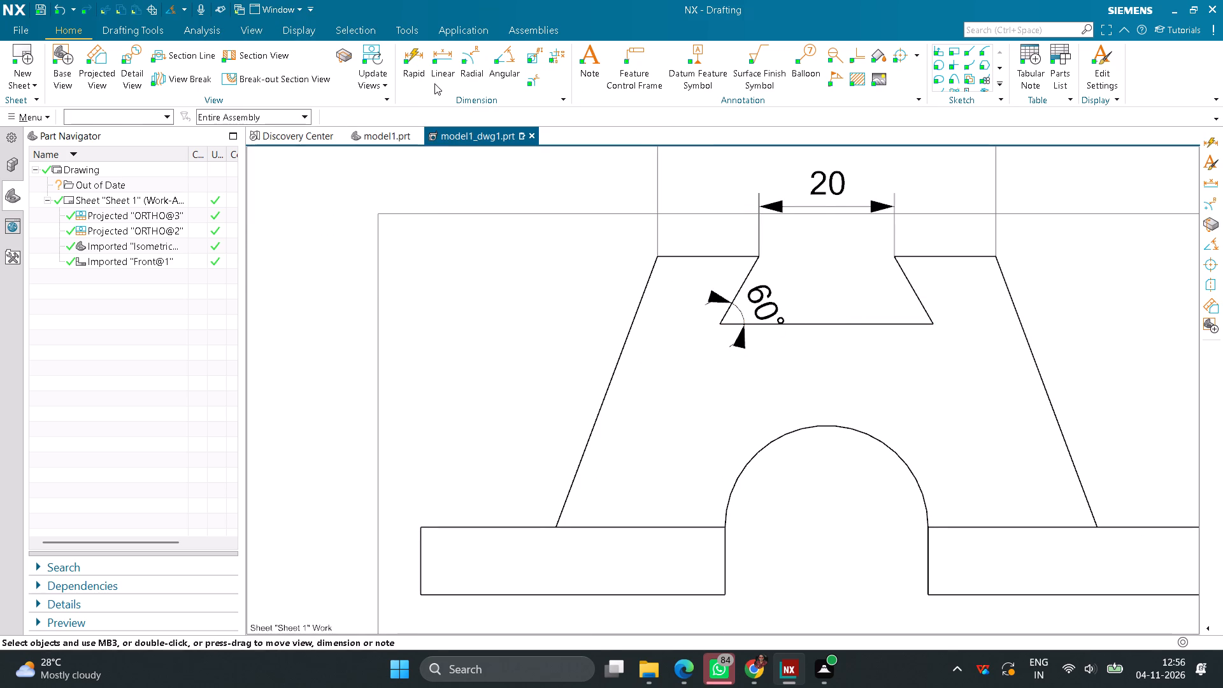
Add linear dimensions for the dovetail slot's depth and the arch opening's width at the base in the front view.
left_click(434, 83)
left_click(937, 324)
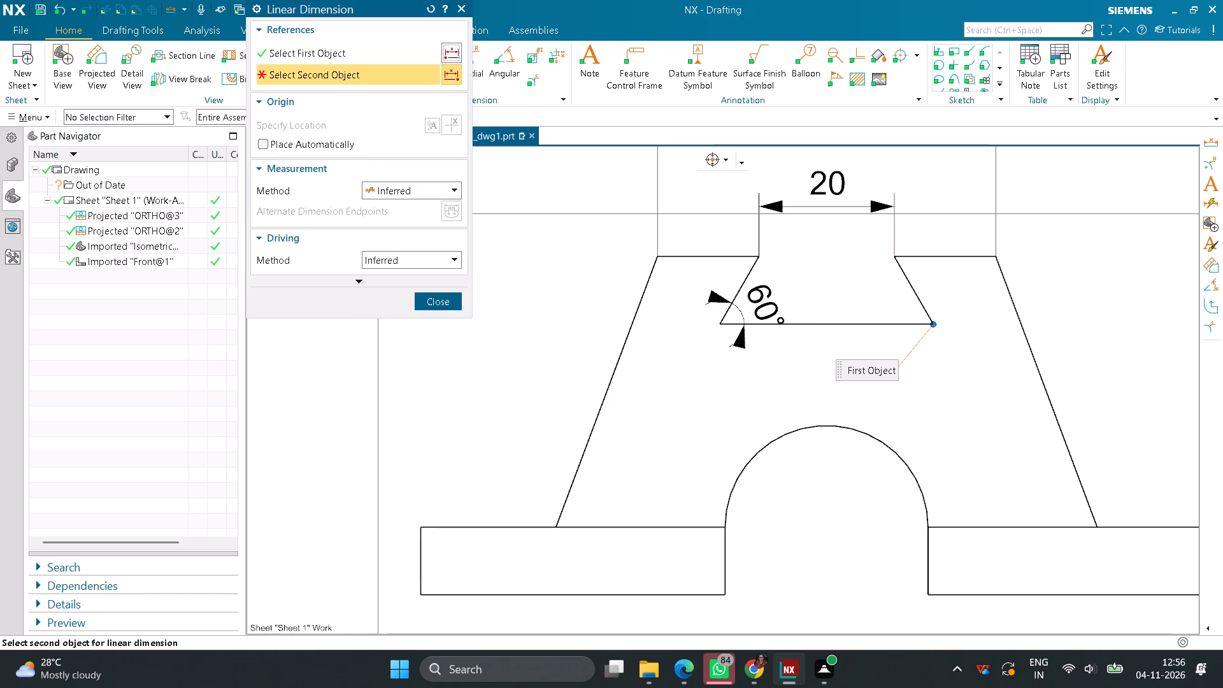
left_click(946, 255)
left_click(950, 350)
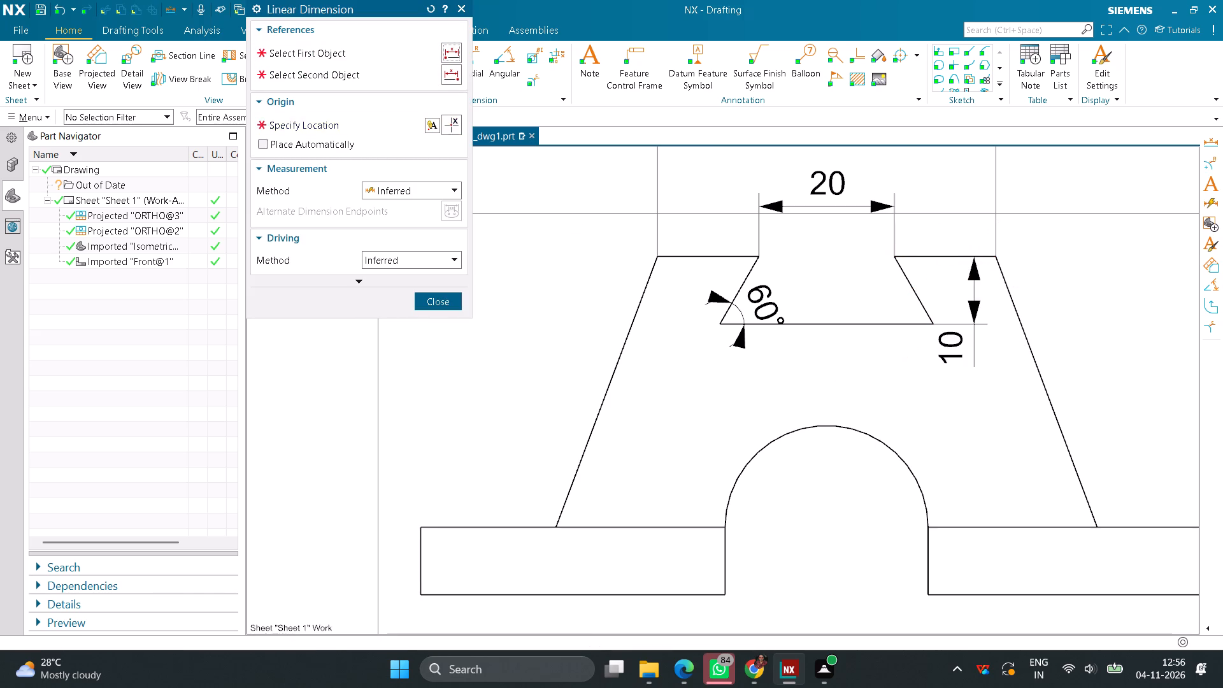
scroll(951, 415, "down", 1)
scroll(608, 399, "down", 3)
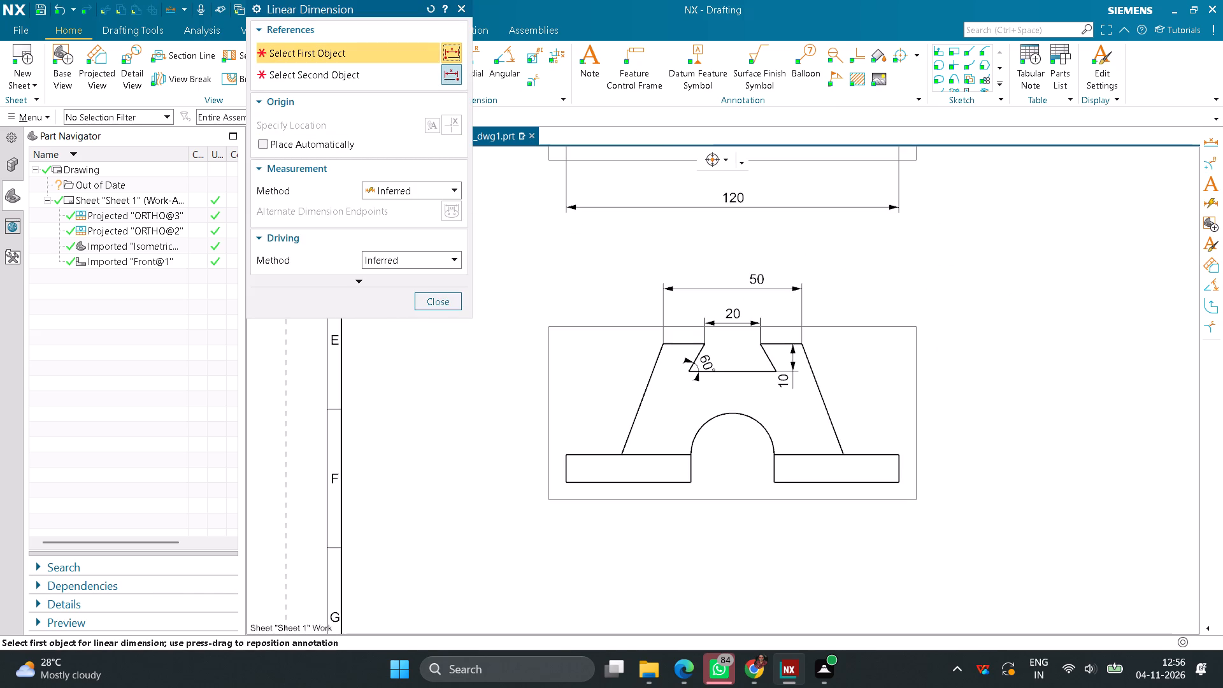
scroll(785, 527, "up", 2)
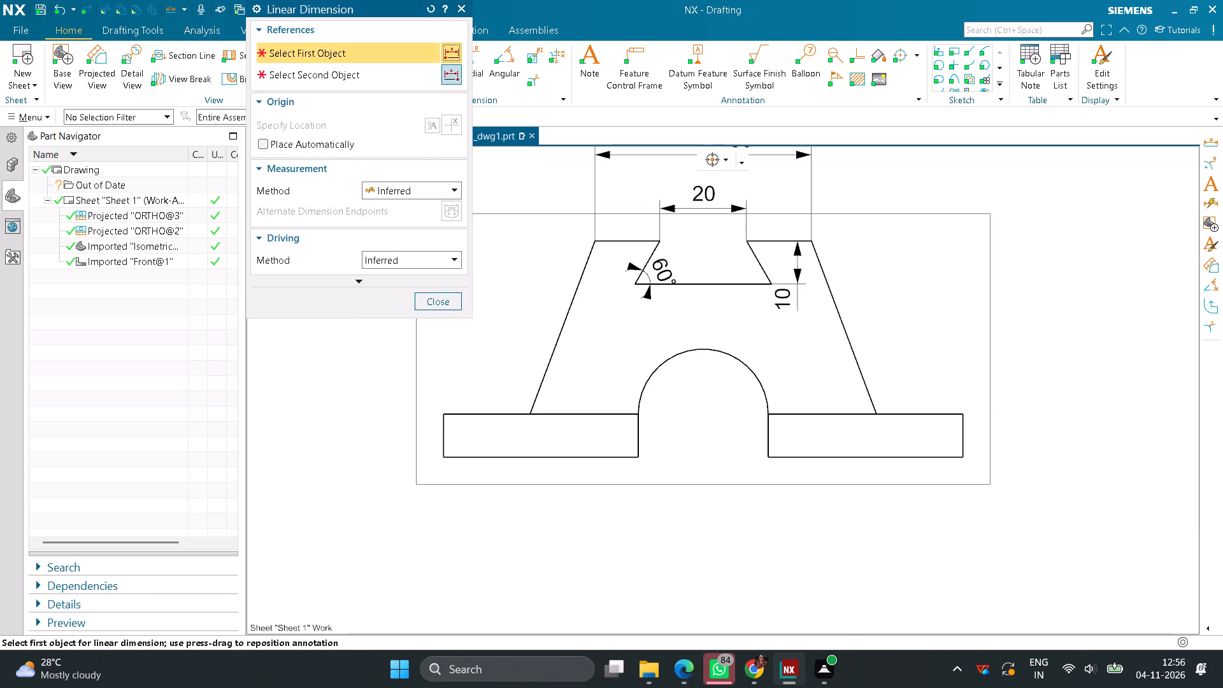
left_click(640, 436)
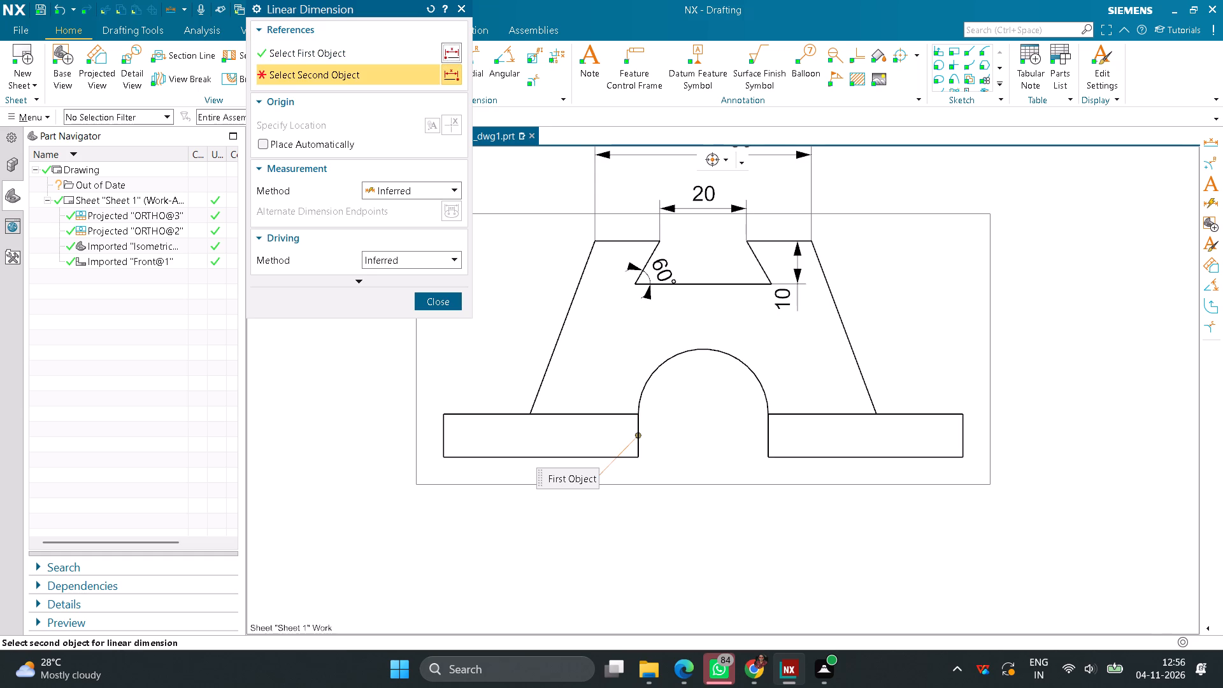
left_click(768, 436)
left_click(696, 499)
scroll(726, 490, "down", 2)
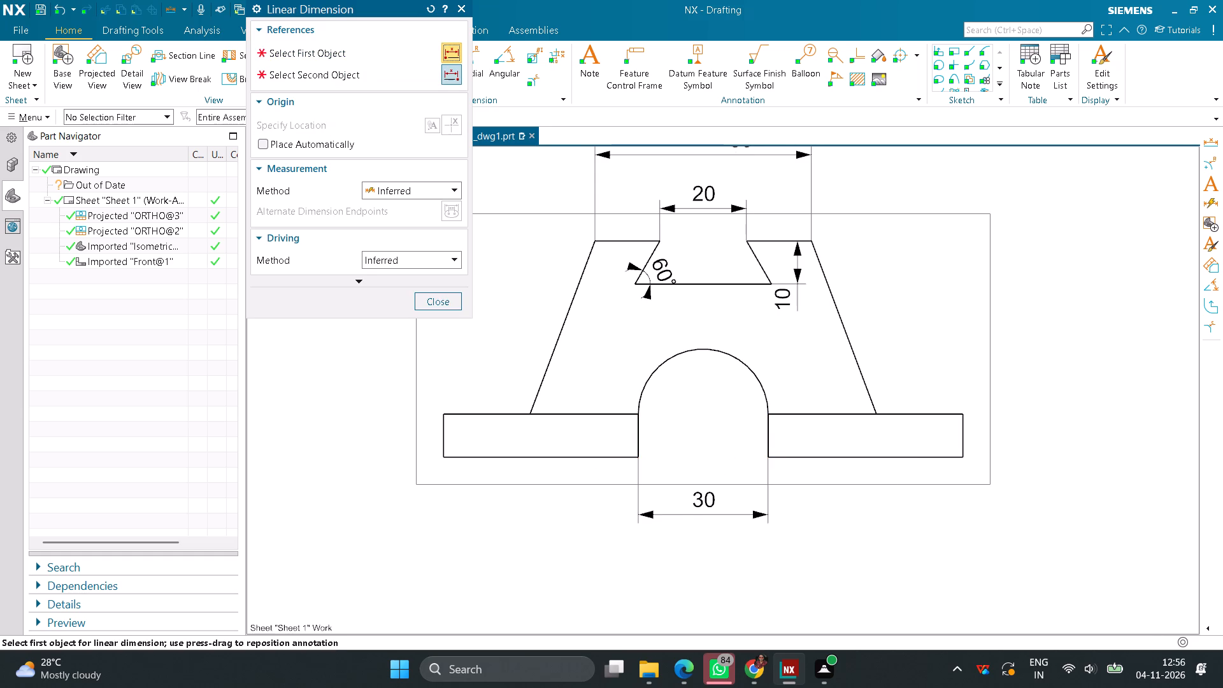
scroll(726, 490, "down", 6)
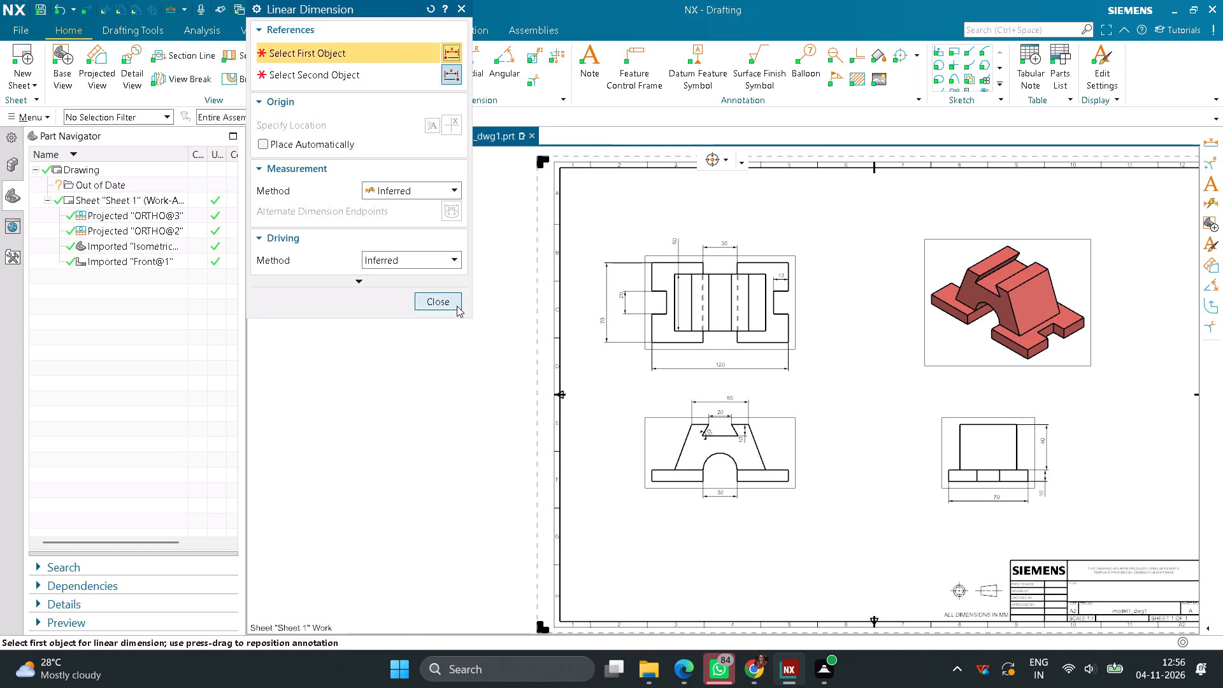
left_click(457, 306)
Add a radial dimension to the arch in the front view, placed outside the view with a leader.
scroll(649, 430, "down", 6)
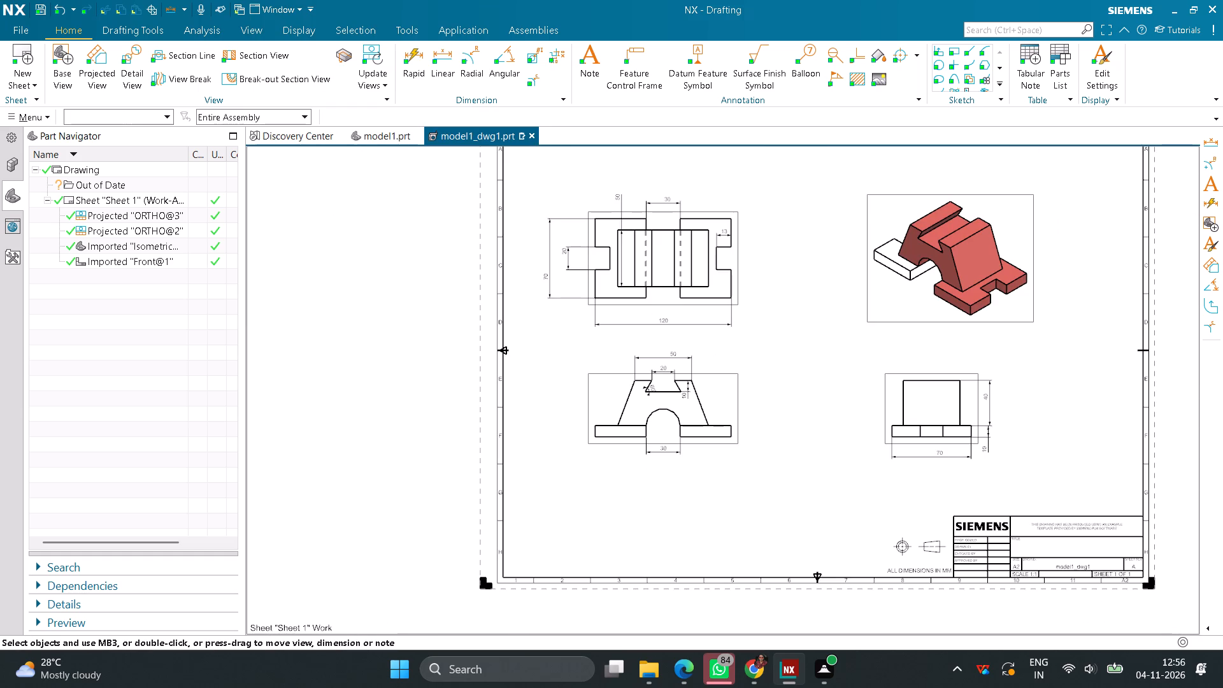
scroll(759, 405, "up", 2)
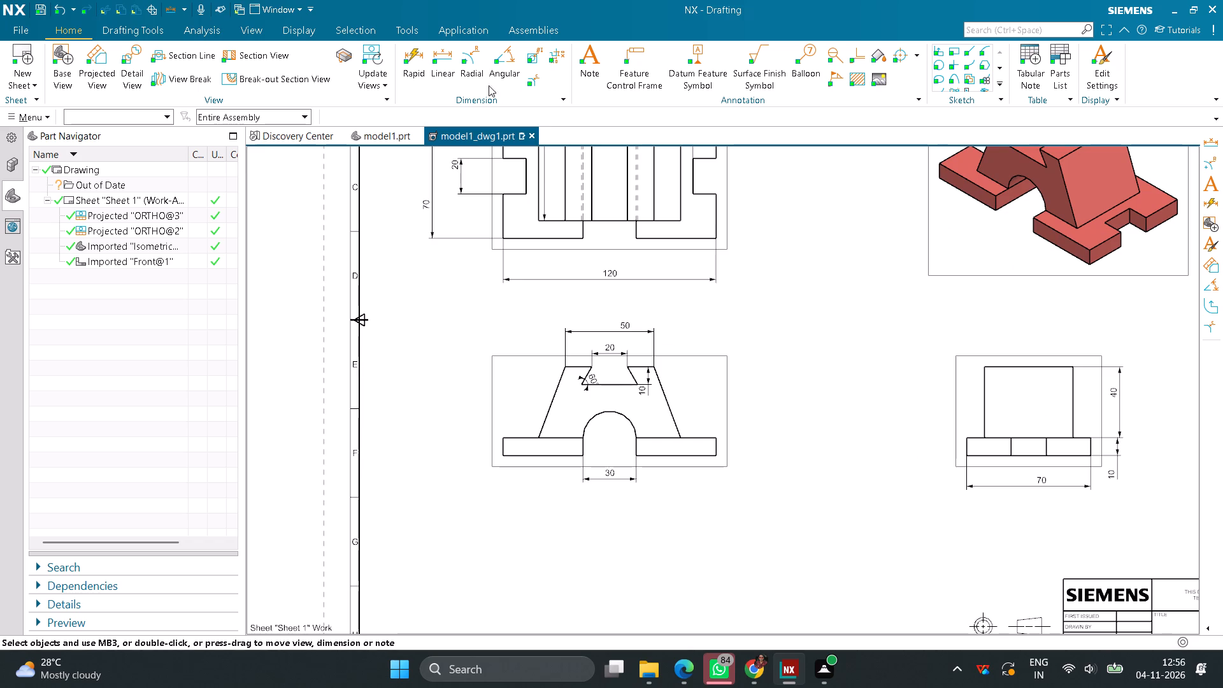
left_click(480, 76)
left_click(634, 420)
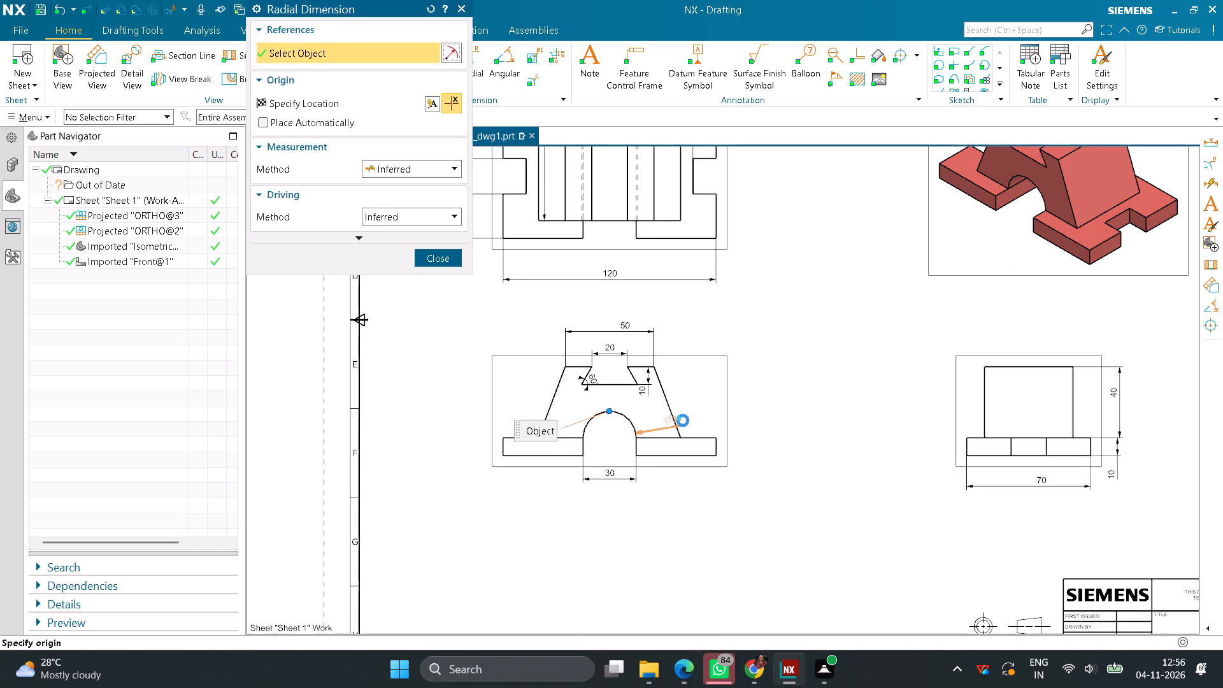
left_click(754, 371)
scroll(789, 362, "down", 4)
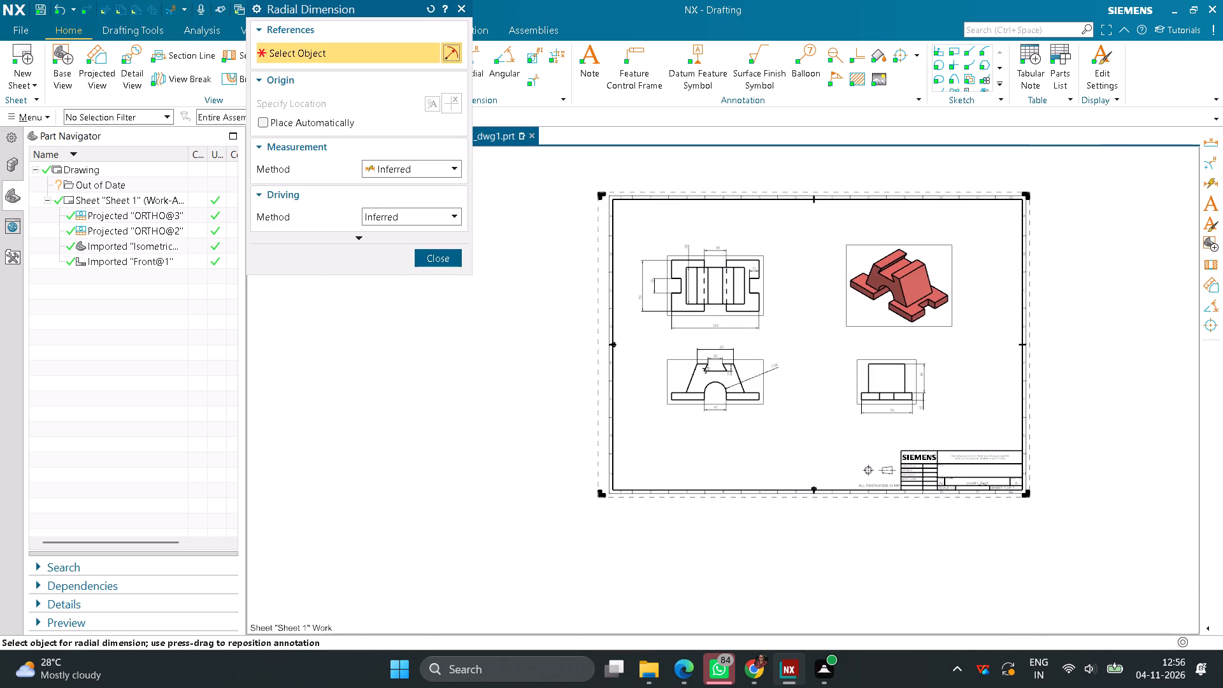
scroll(805, 412, "up", 3)
left_click(448, 263)
Move the front view lower on the sheet, widening the gap below the top view.
scroll(662, 368, "down", 3)
left_click_drag(684, 424, 684, 439)
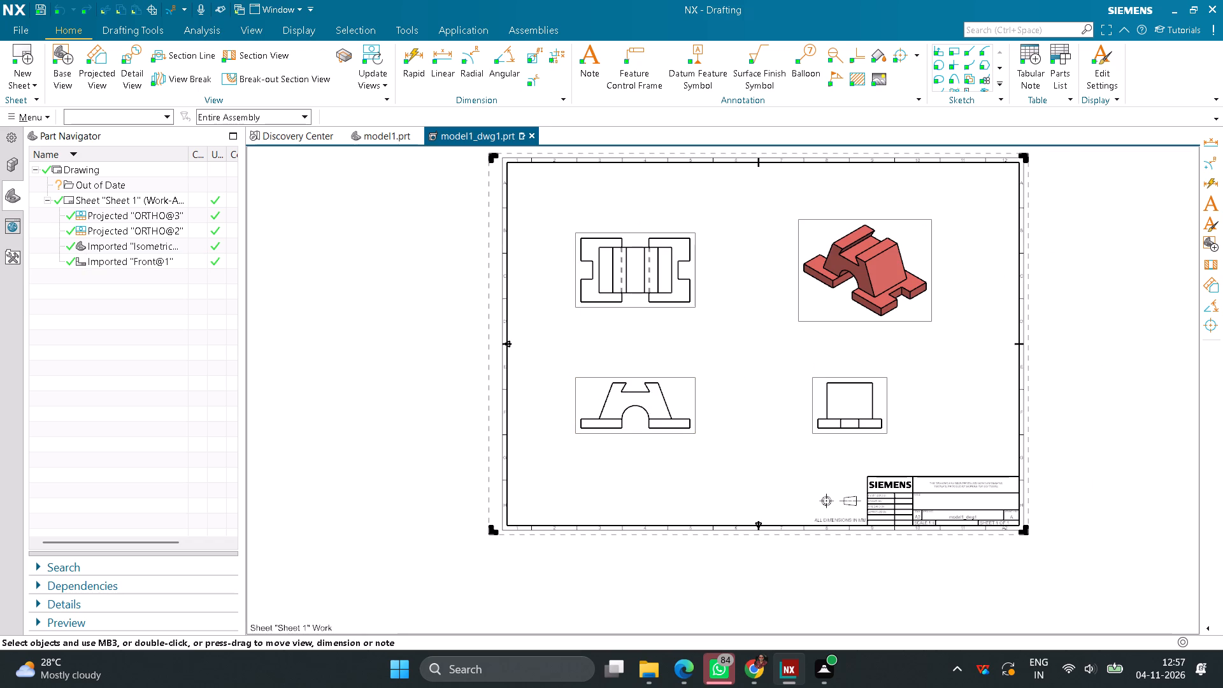
left_click_drag(684, 439, 684, 446)
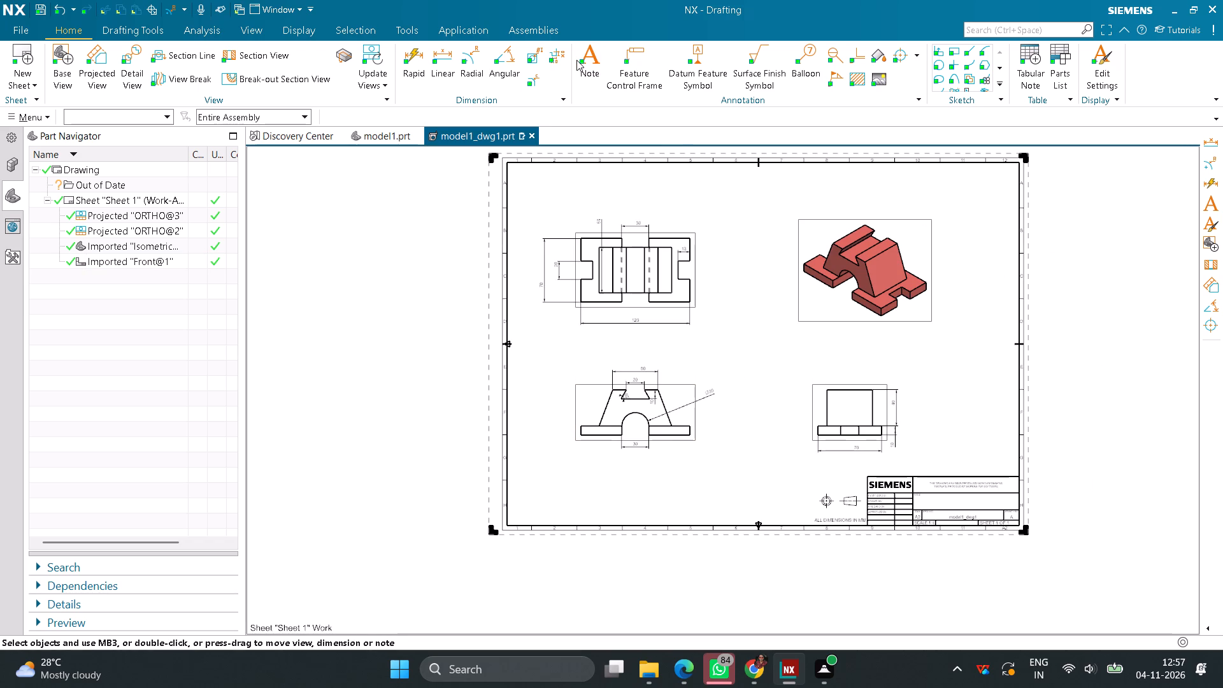
Place the note RIGHT below the side view and the note FRONT below the front view.
left_click(576, 62)
left_click(597, 67)
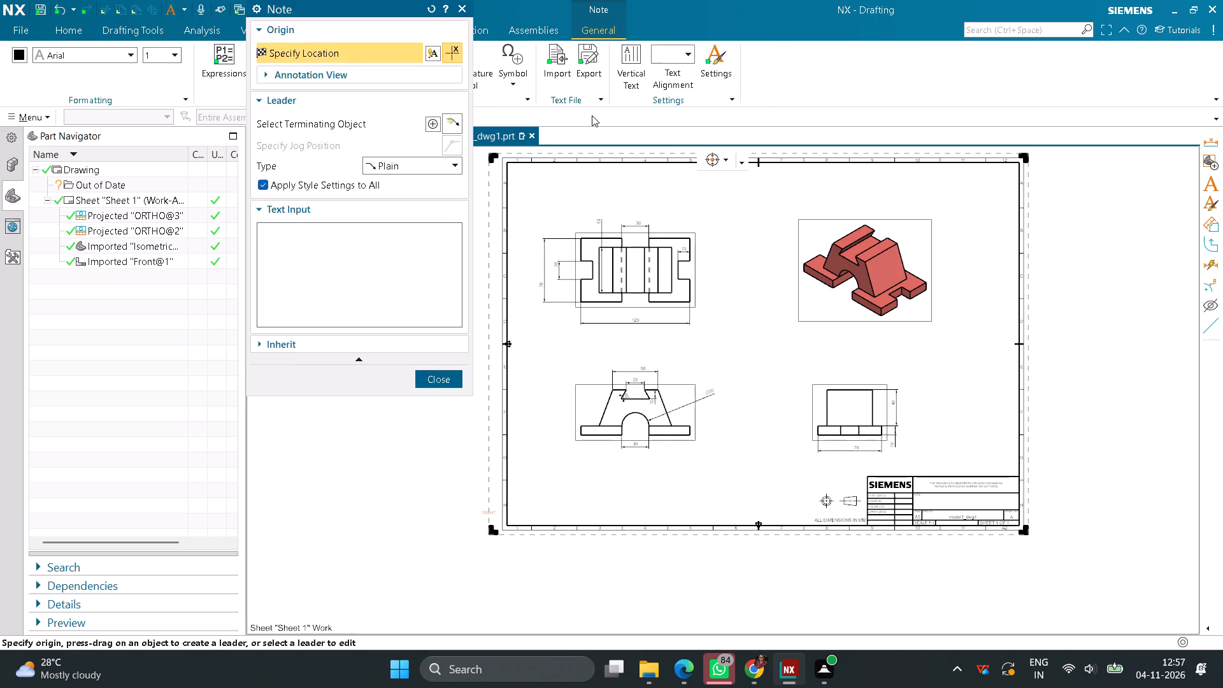
left_click(848, 489)
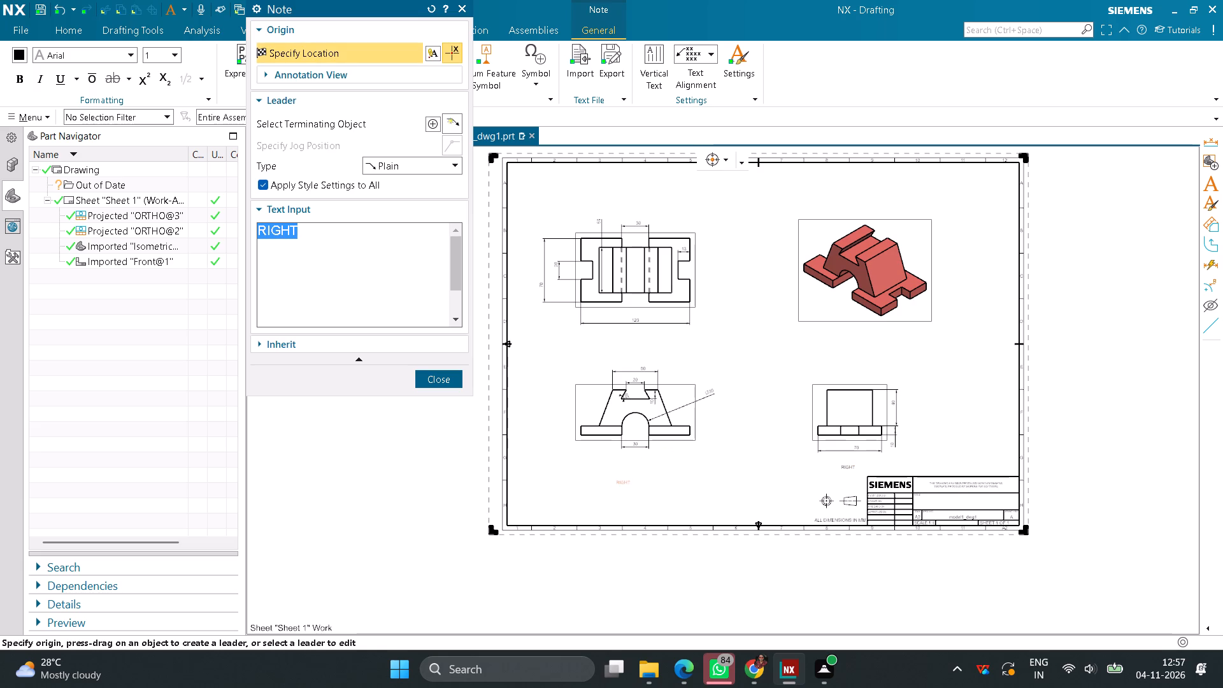
type("FRONT")
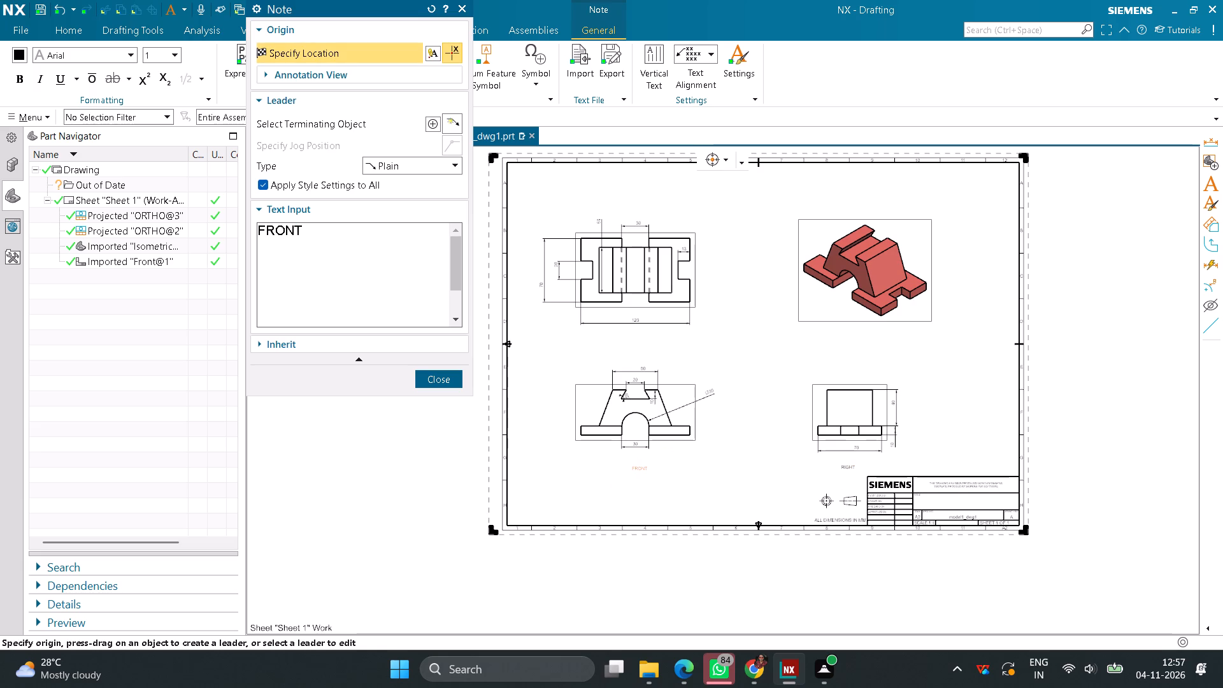
scroll(697, 487, "up", 3)
left_click(562, 485)
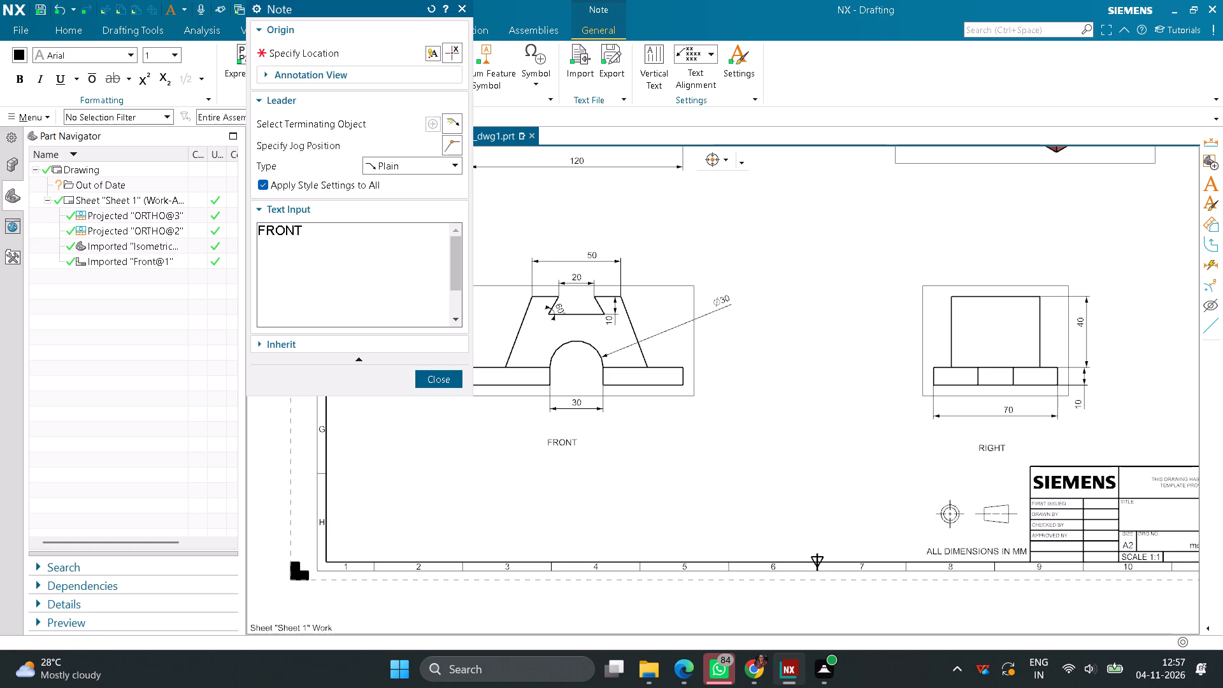
Place the note TOP below the top view and the note ISOMETRIC below the shaded isometric view.
type("TOP")
left_click(579, 239)
scroll(784, 259, "down", 2)
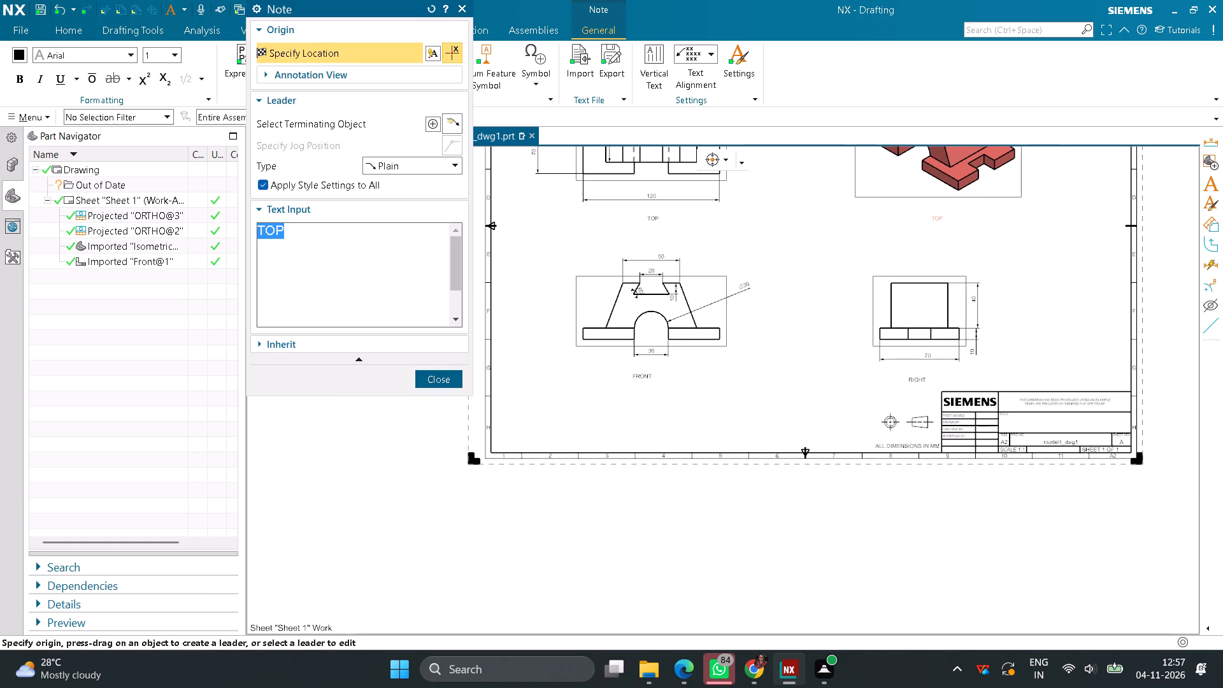
type("ISOMETRIC")
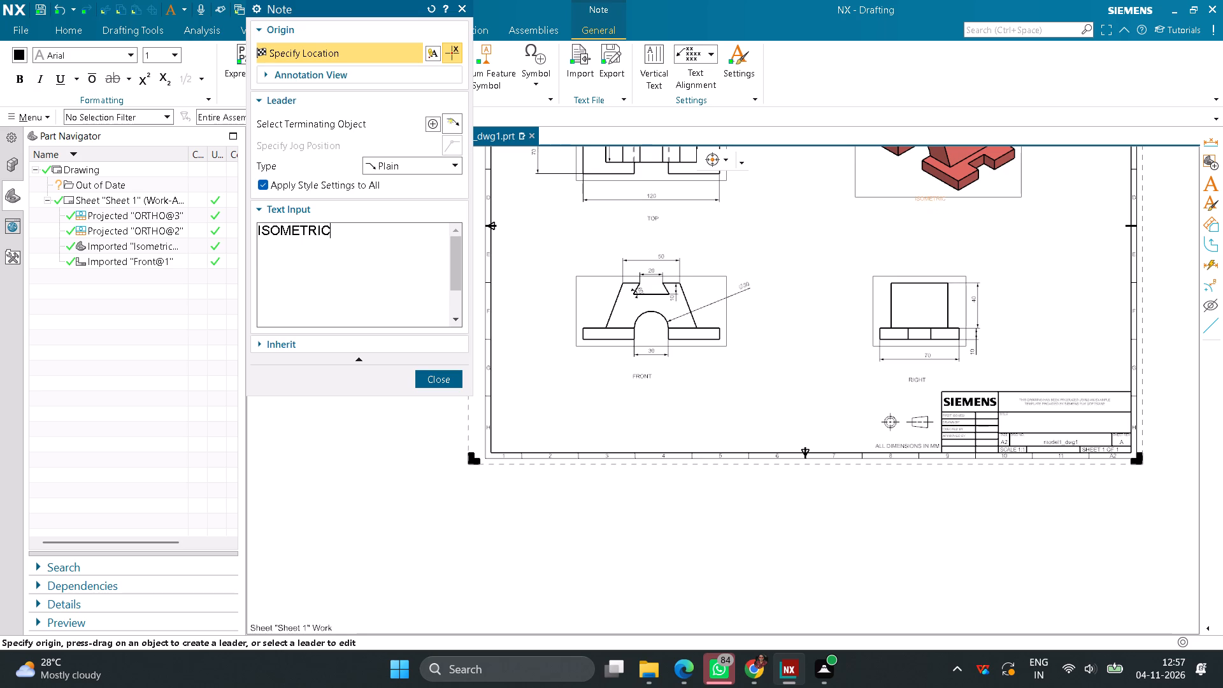
left_click(937, 239)
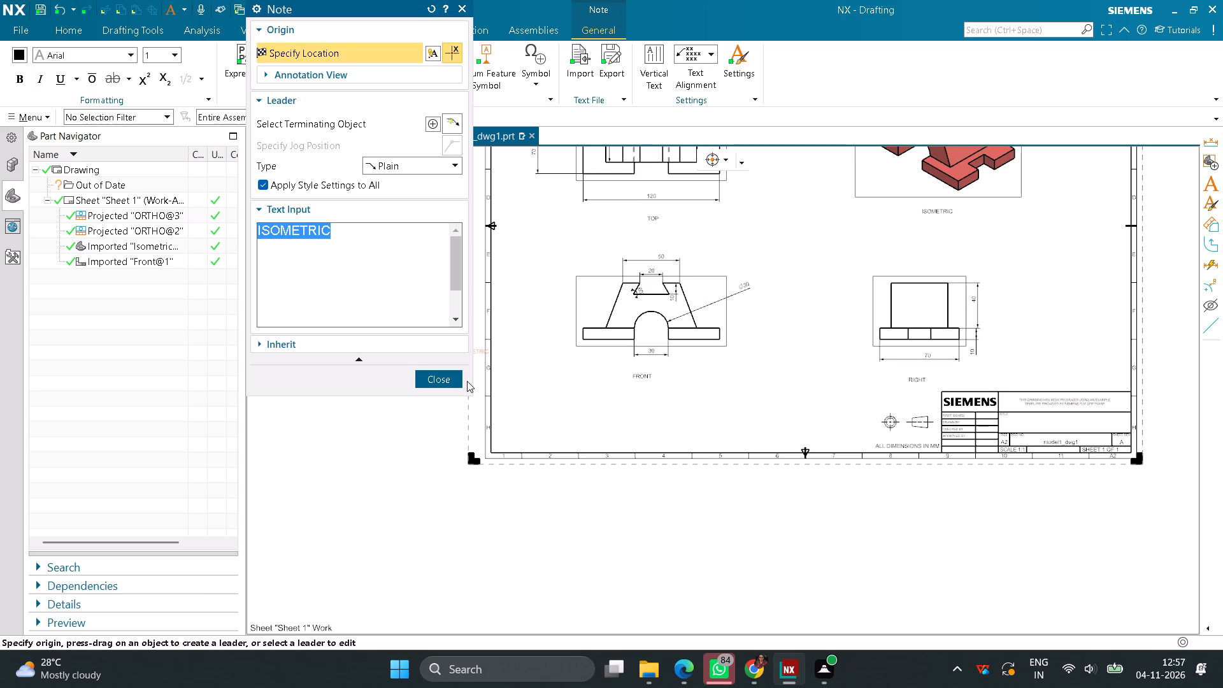
left_click(461, 383)
scroll(637, 338, "down", 5)
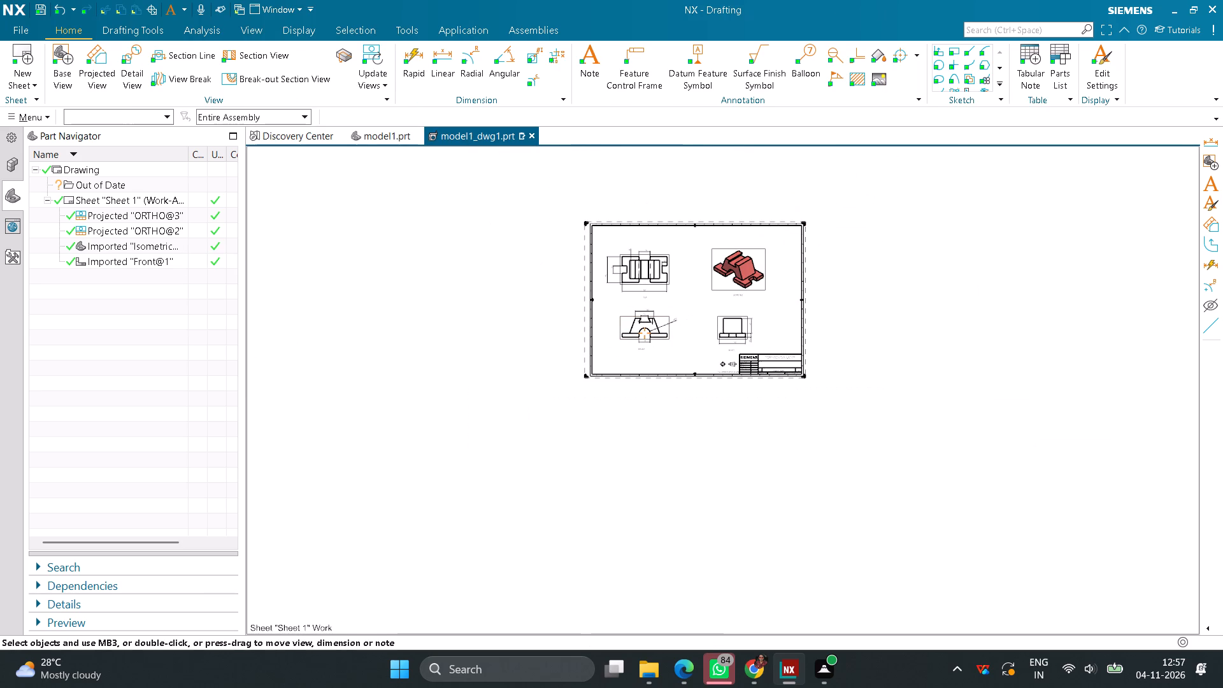
Place the note PART MODEL as a title near the top centre of the sheet, between the top and isometric views.
left_click(590, 59)
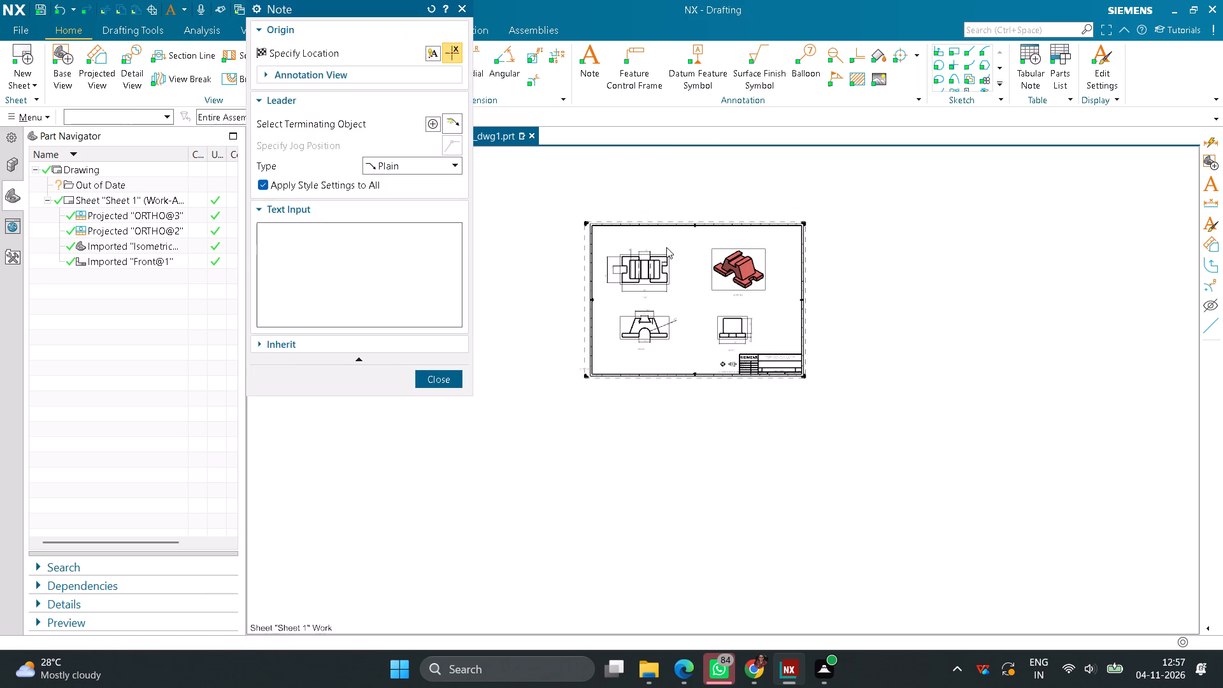
scroll(678, 247, "up", 6)
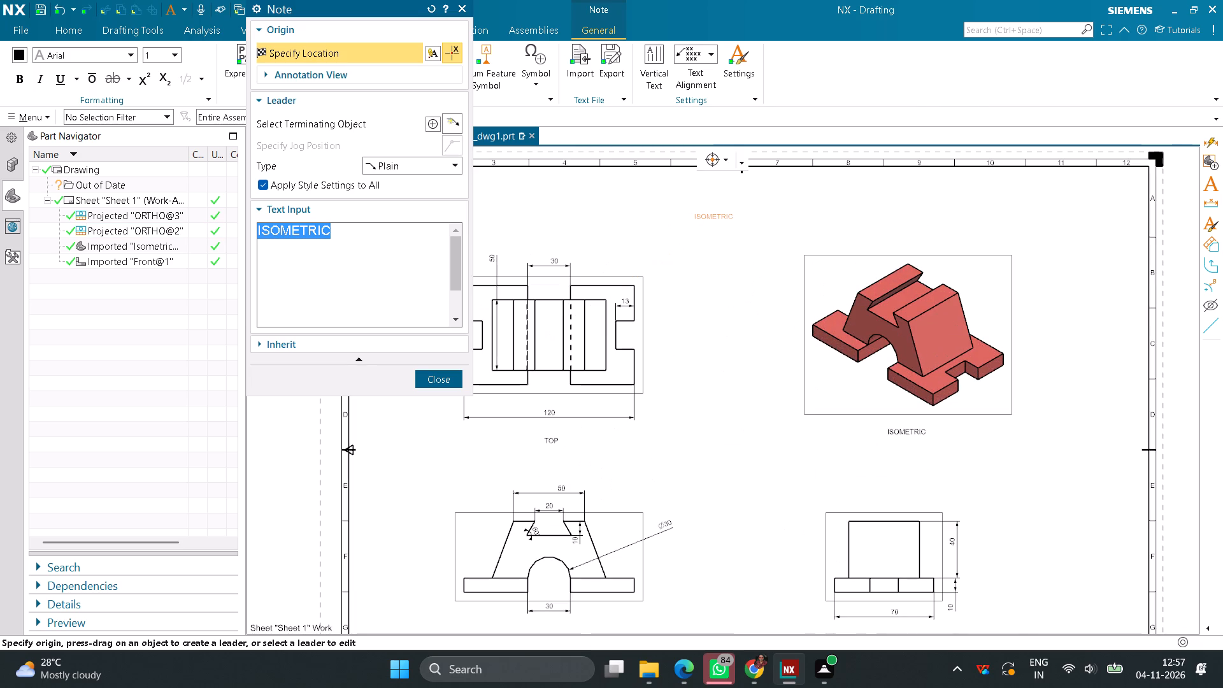
type("PA")
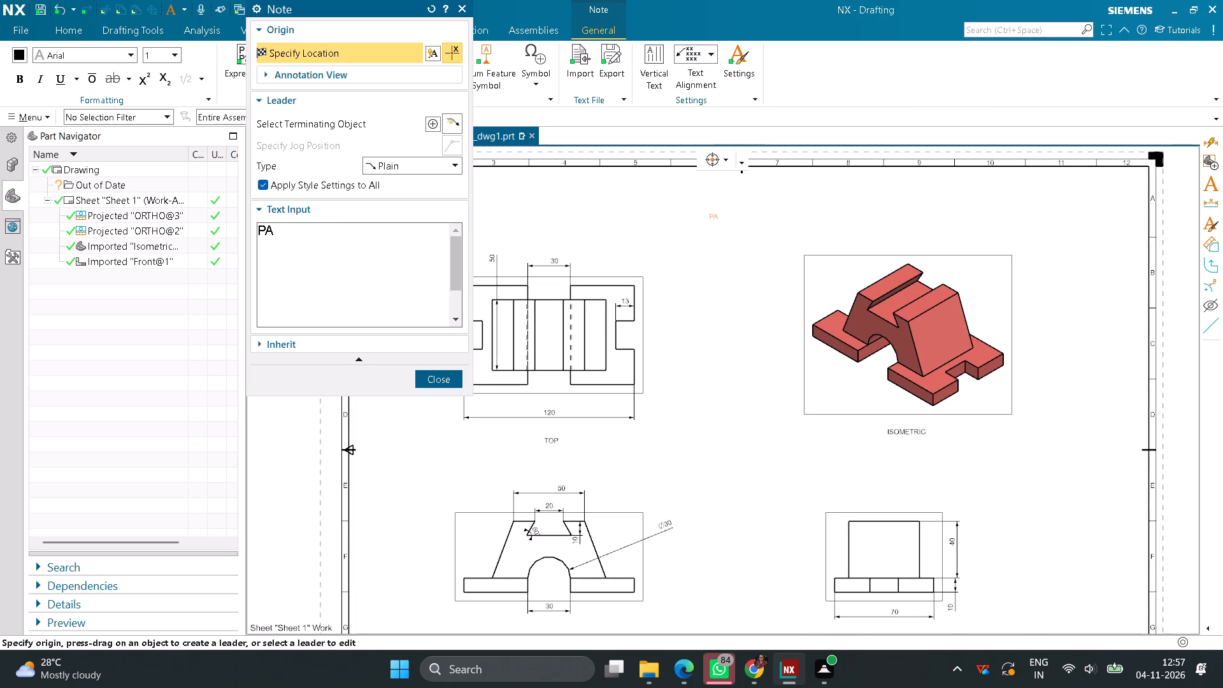
type("RT MODEL")
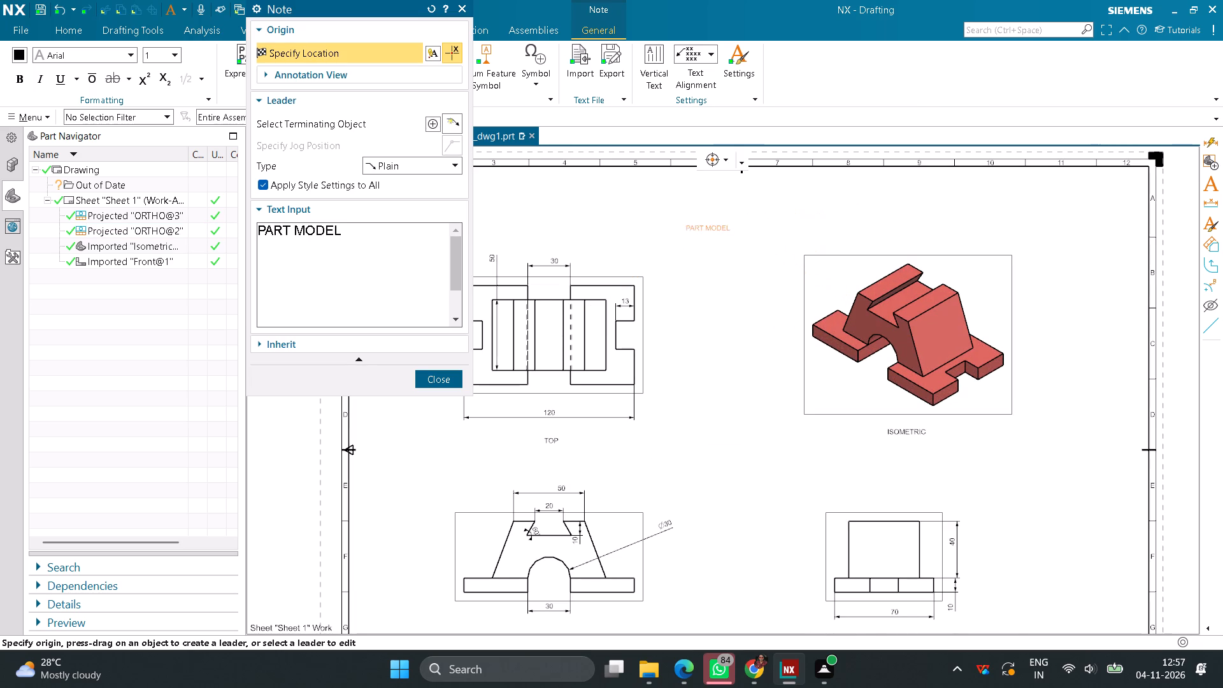
left_click(713, 254)
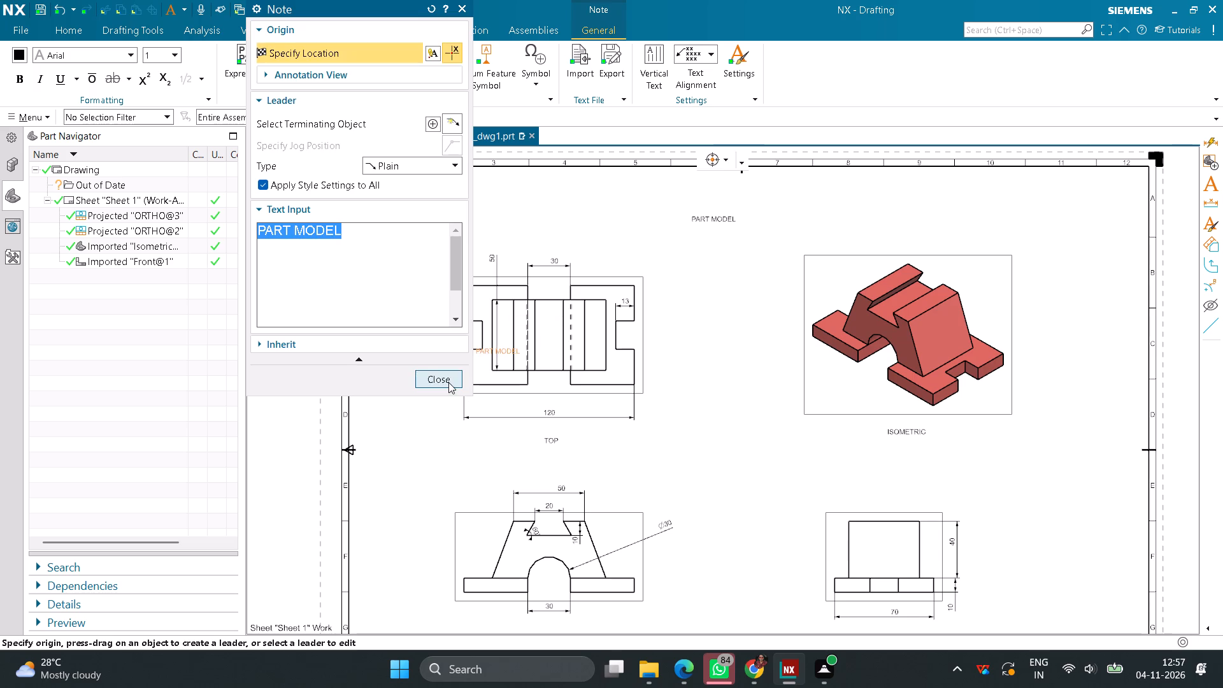
left_click(448, 382)
Set the PART MODEL title's lettering to Bold Italic with a height of 8.
right_click(715, 220)
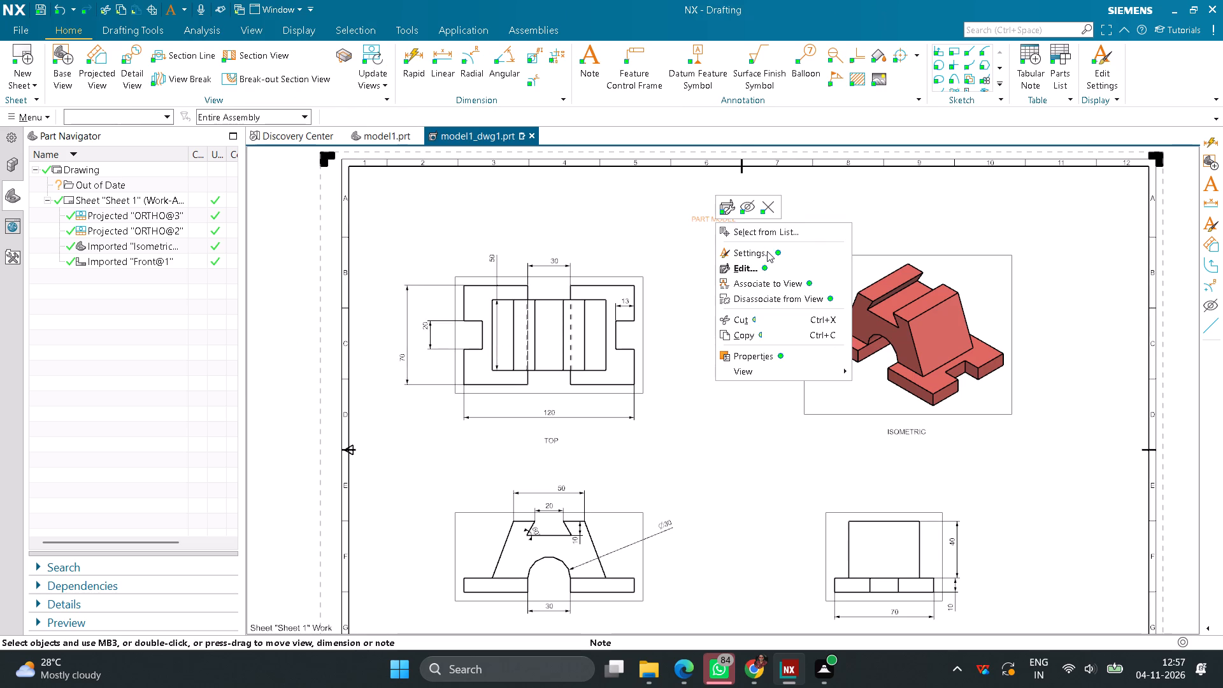
left_click(766, 251)
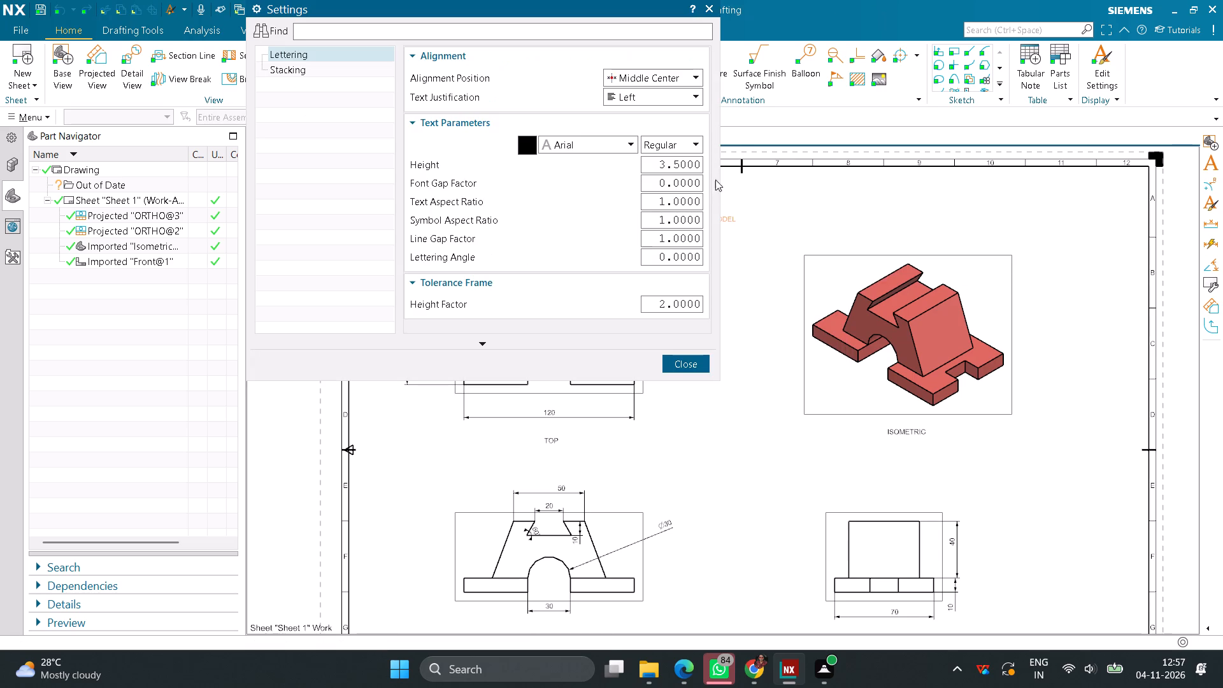
left_click(685, 148)
left_click(685, 202)
left_click_drag(651, 164, 745, 165)
key("8")
key("Return")
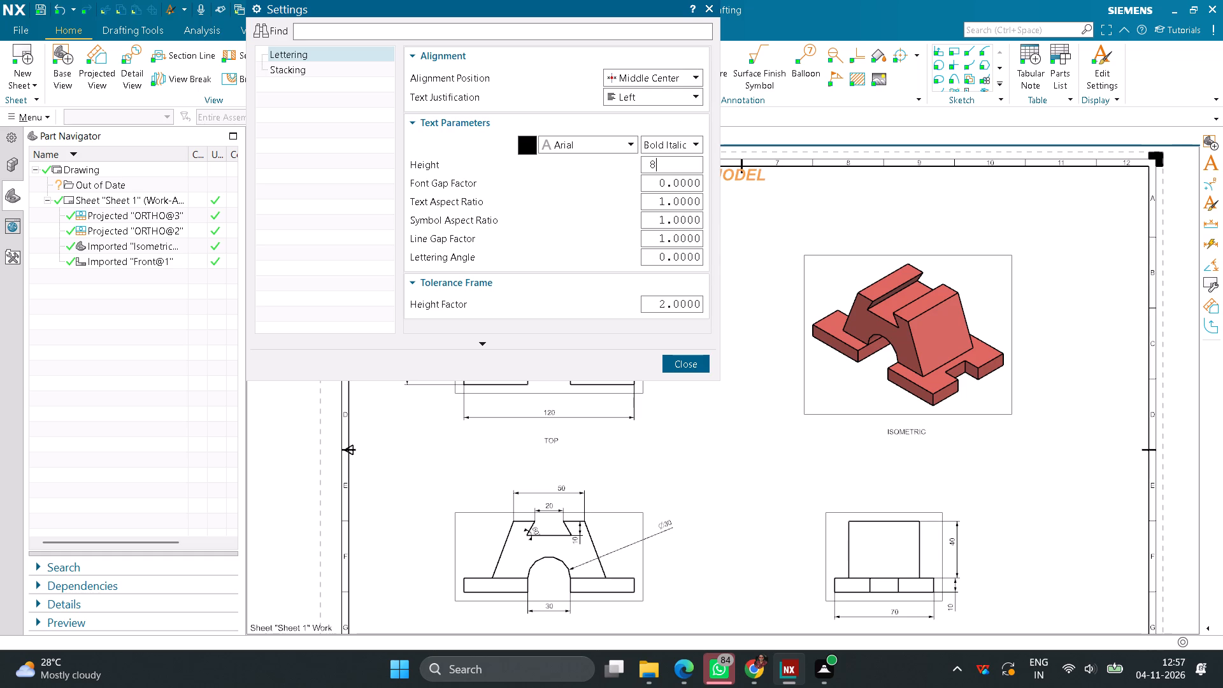
left_click(699, 362)
Move the PART MODEL title slightly lower, clear of the sheet's top border.
left_click_drag(718, 187, 726, 260)
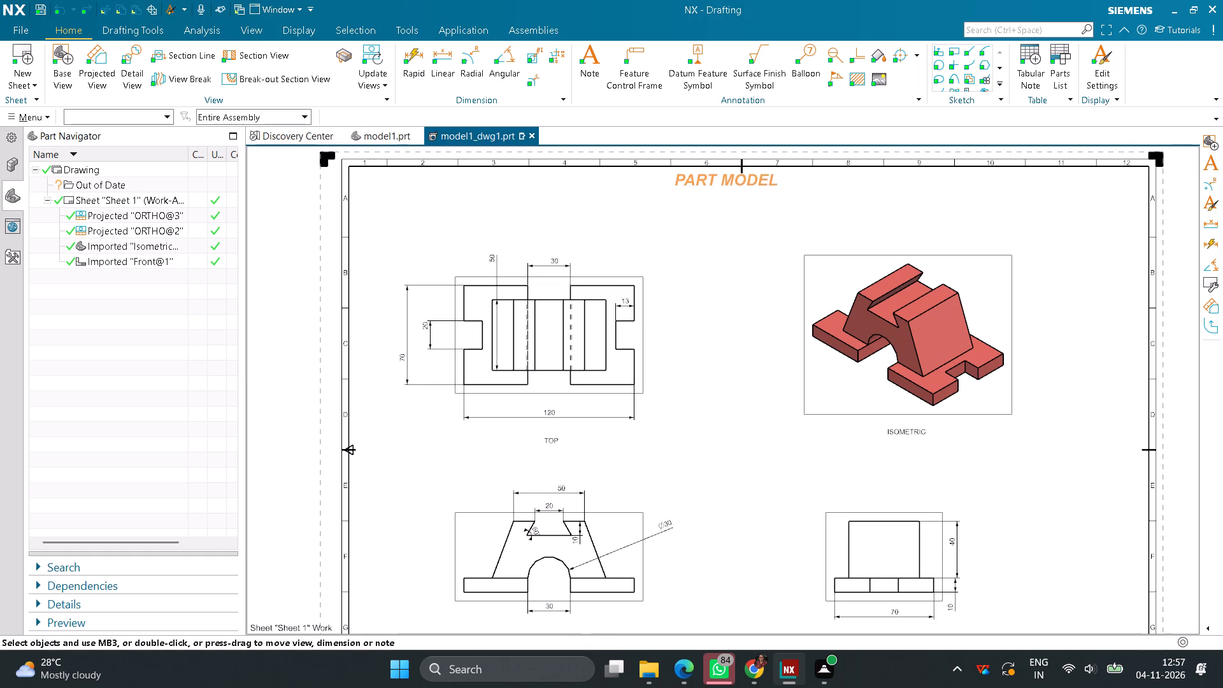
left_click_drag(726, 260, 726, 285)
Set the lettering of the TOP, FRONT, ISOMETRIC and RIGHT notes to Bold with a height of 6.
left_click(560, 448)
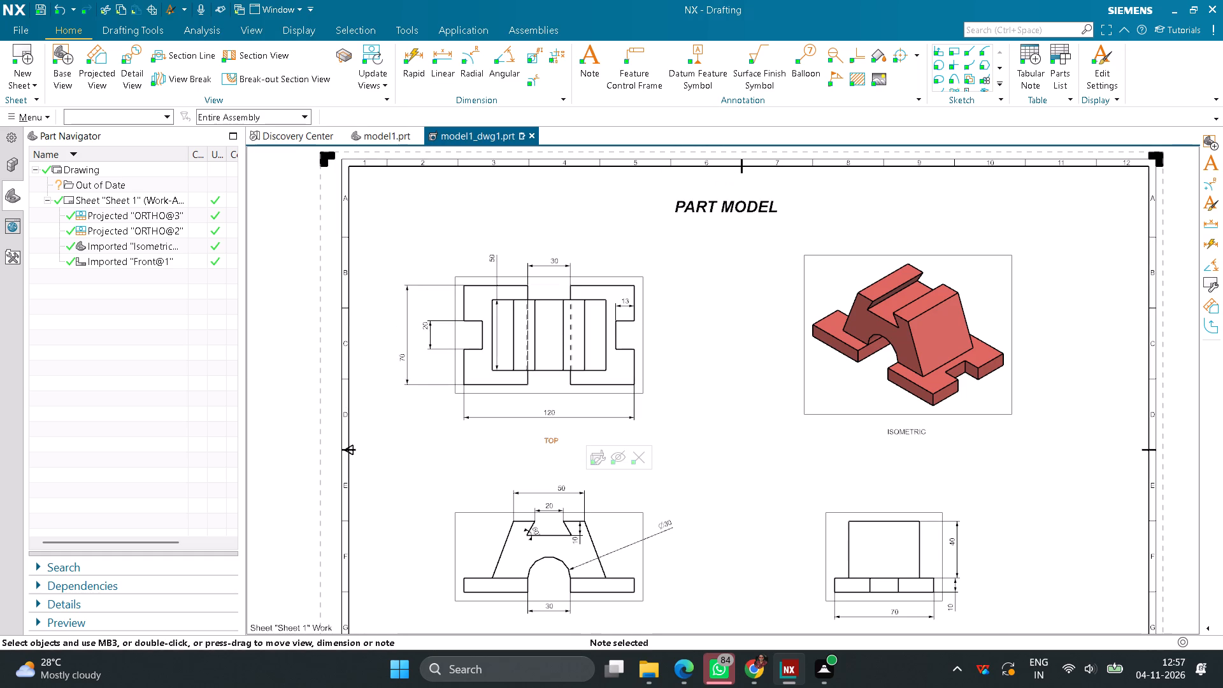
scroll(717, 544, "down", 2)
left_click(592, 606)
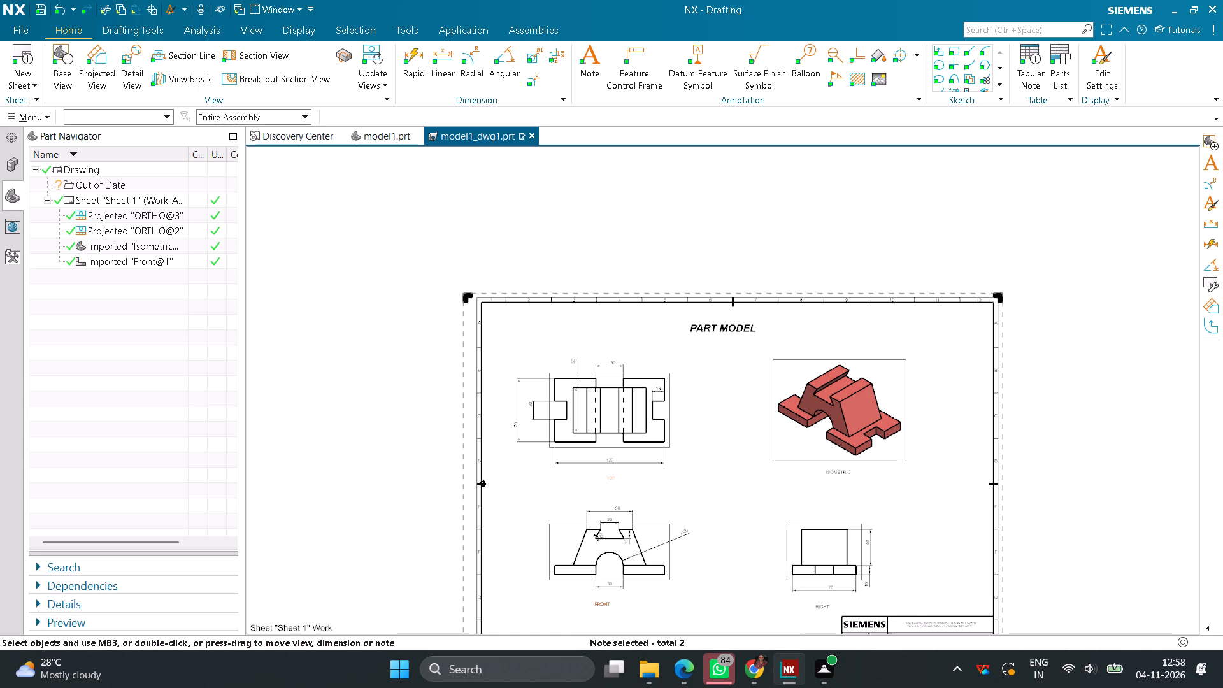
left_click(843, 477)
left_click(827, 605)
right_click(827, 605)
left_click(860, 506)
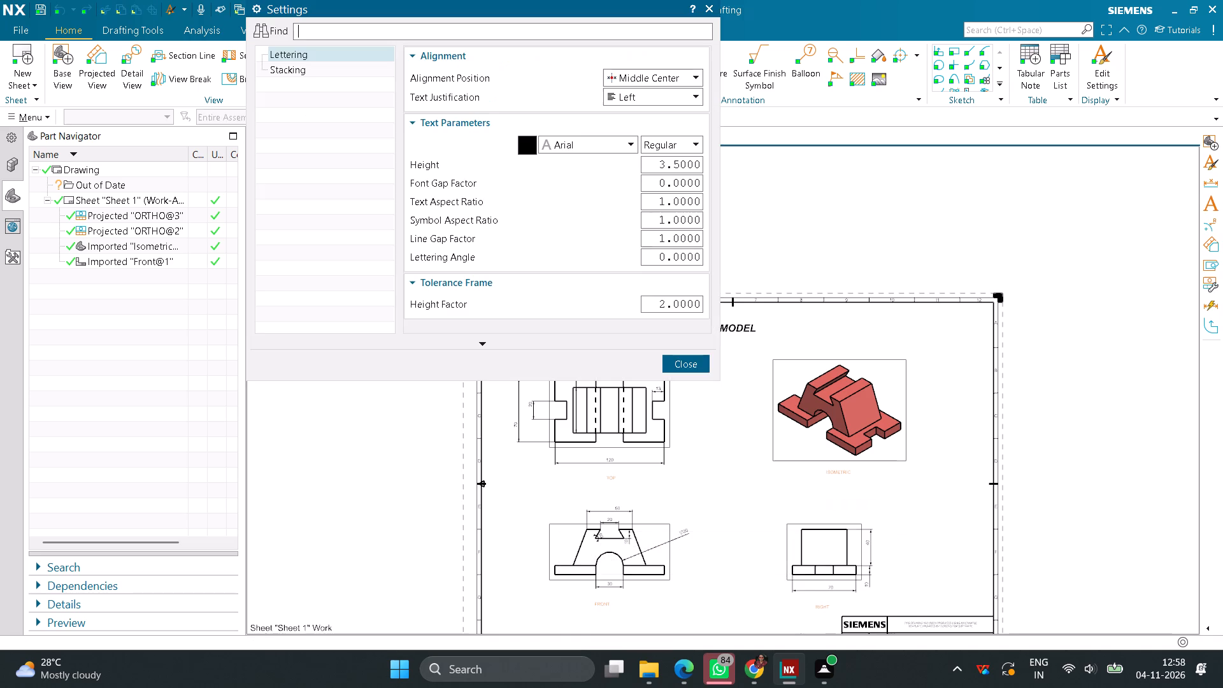
left_click(684, 146)
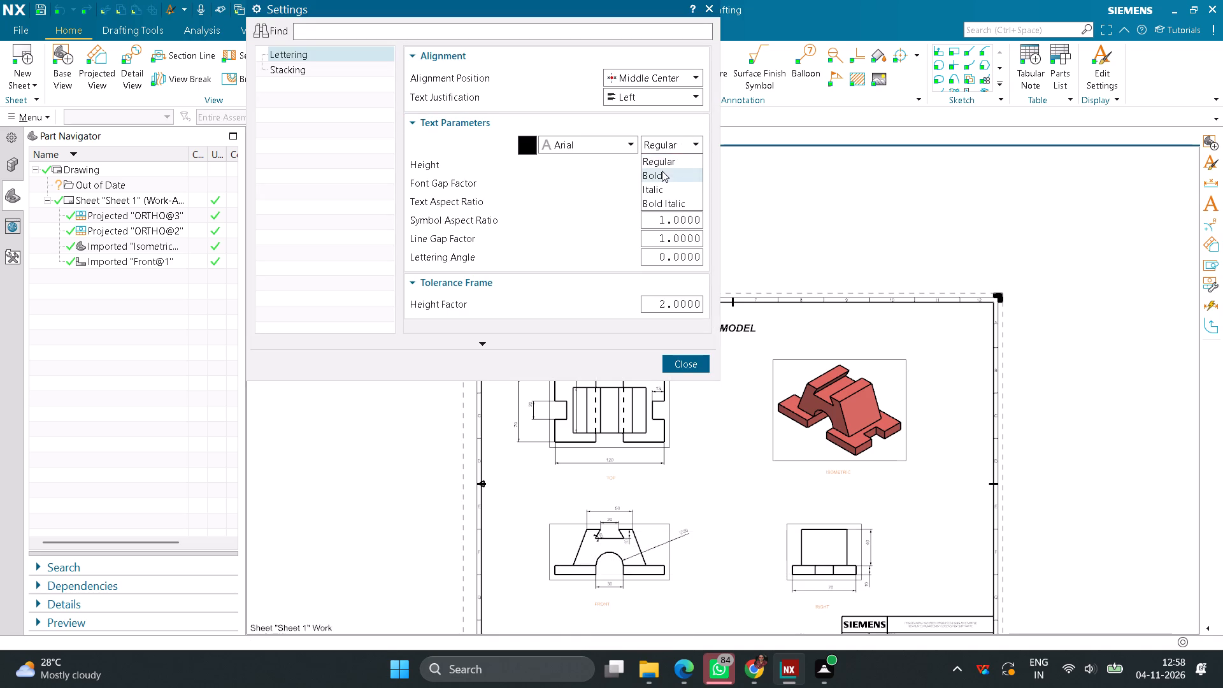
left_click(662, 171)
left_click_drag(652, 164, 827, 173)
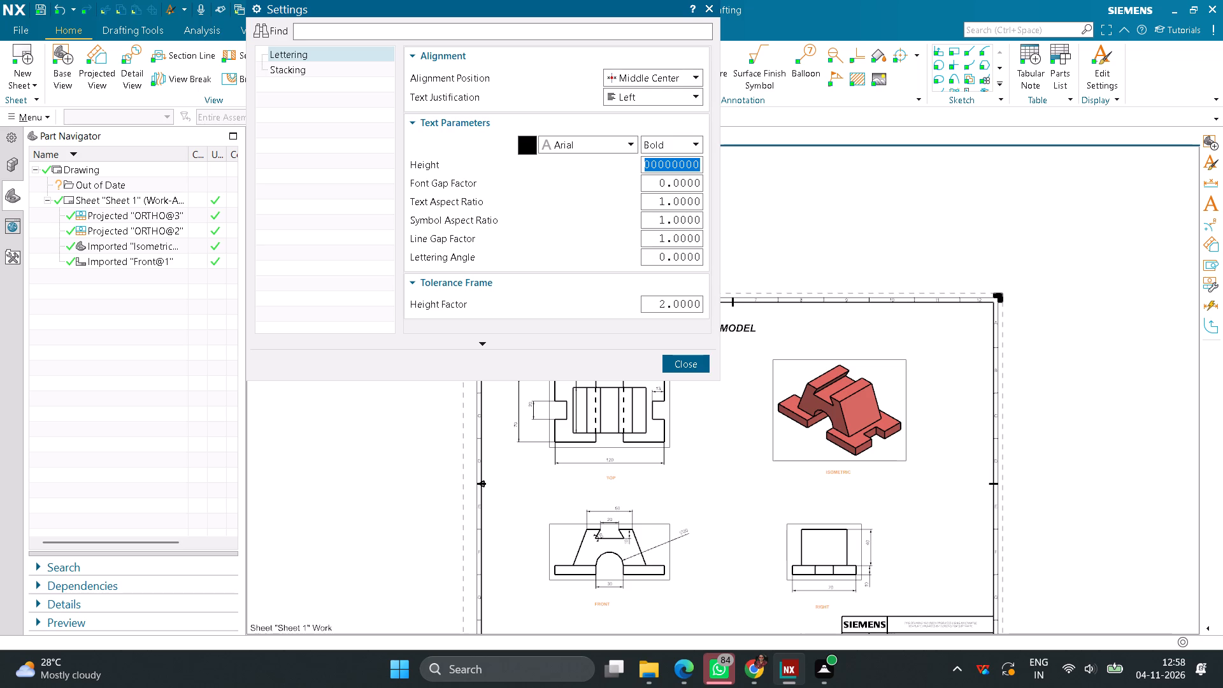
key("6")
key("Return")
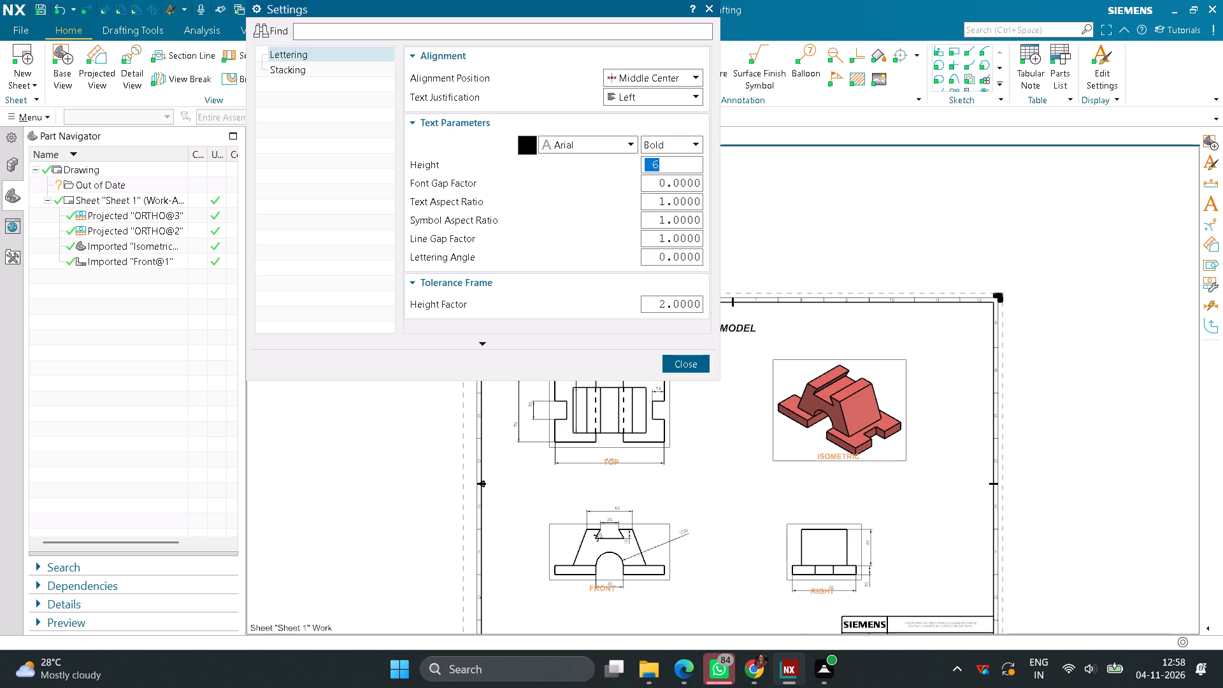
left_click(699, 368)
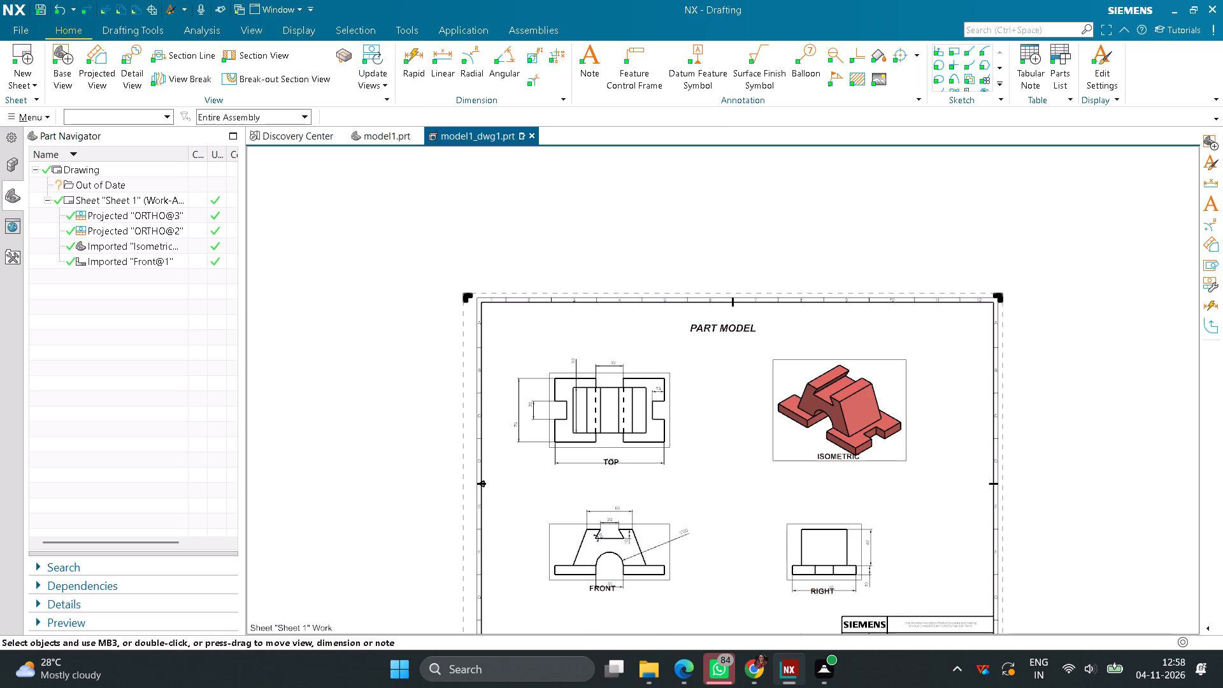
Move the TOP and FRONT notes down, clear of the dimensions beneath their views.
scroll(621, 511, "up", 3)
scroll(617, 440, "up", 2)
left_click_drag(588, 408, 589, 466)
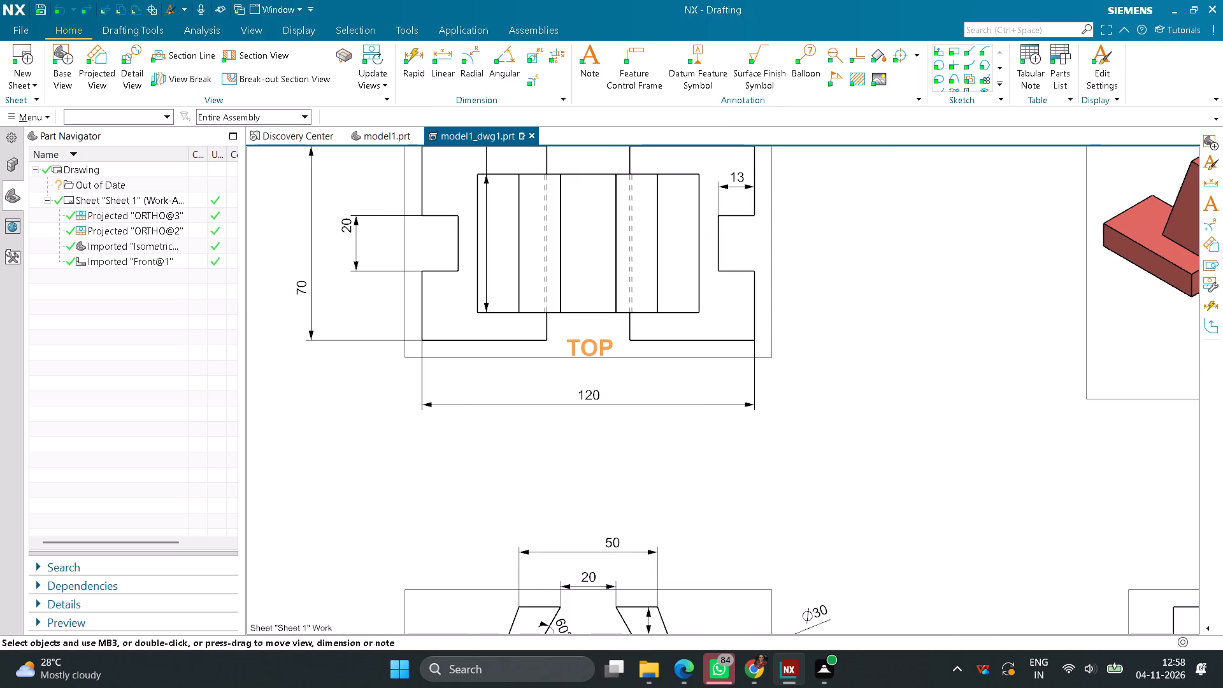
left_click_drag(589, 466, 589, 538)
scroll(659, 497, "down", 8)
scroll(632, 599, "up", 4)
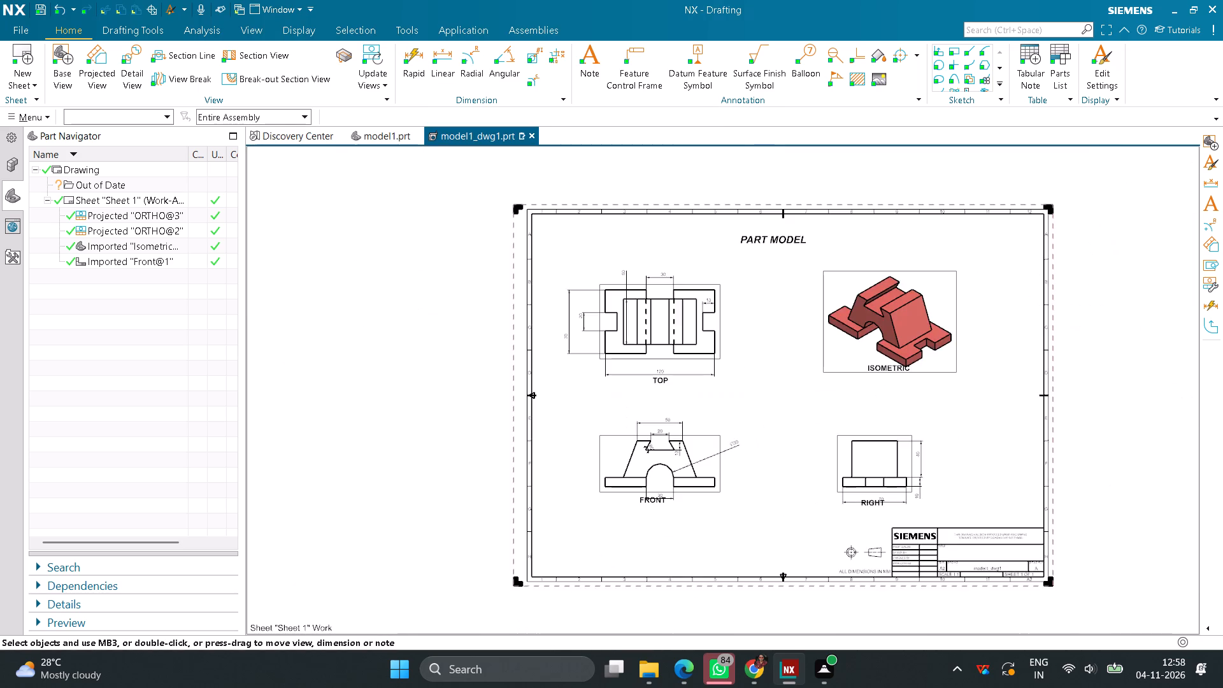
scroll(636, 575, "up", 3)
left_click_drag(638, 424, 682, 549)
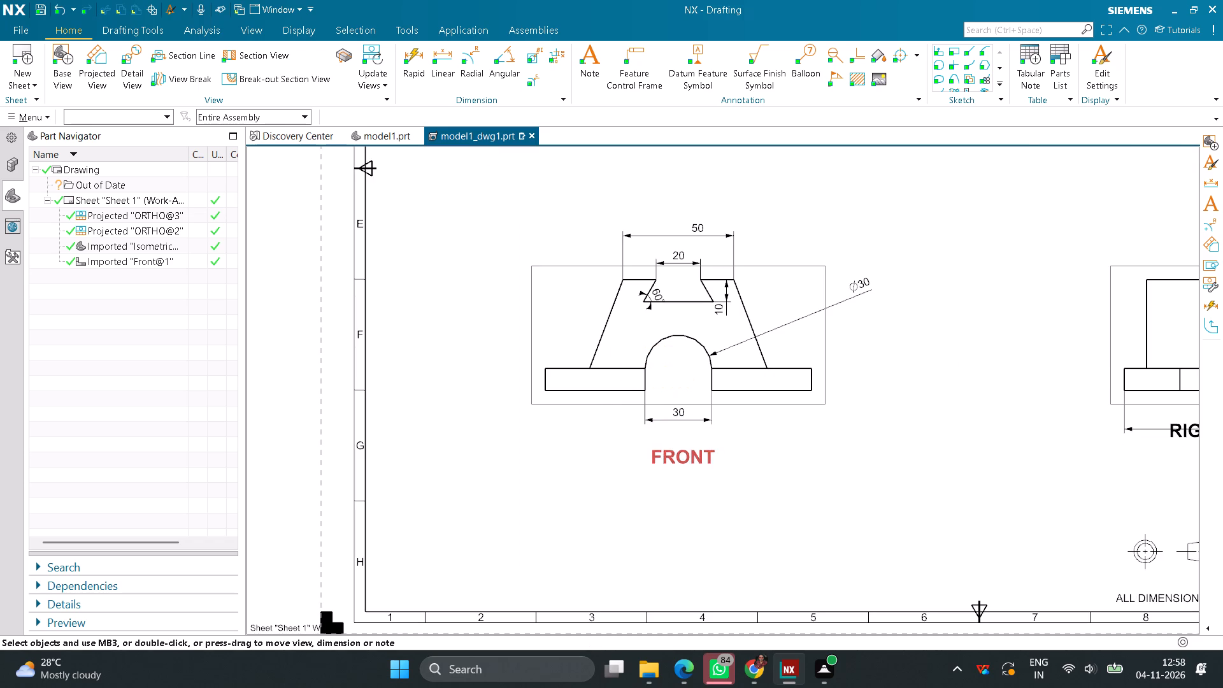
Move the ISOMETRIC note below its view's border and the RIGHT note below the side view's 70 dimension.
scroll(840, 536, "down", 3)
scroll(1065, 338, "up", 4)
left_click_drag(971, 275, 983, 304)
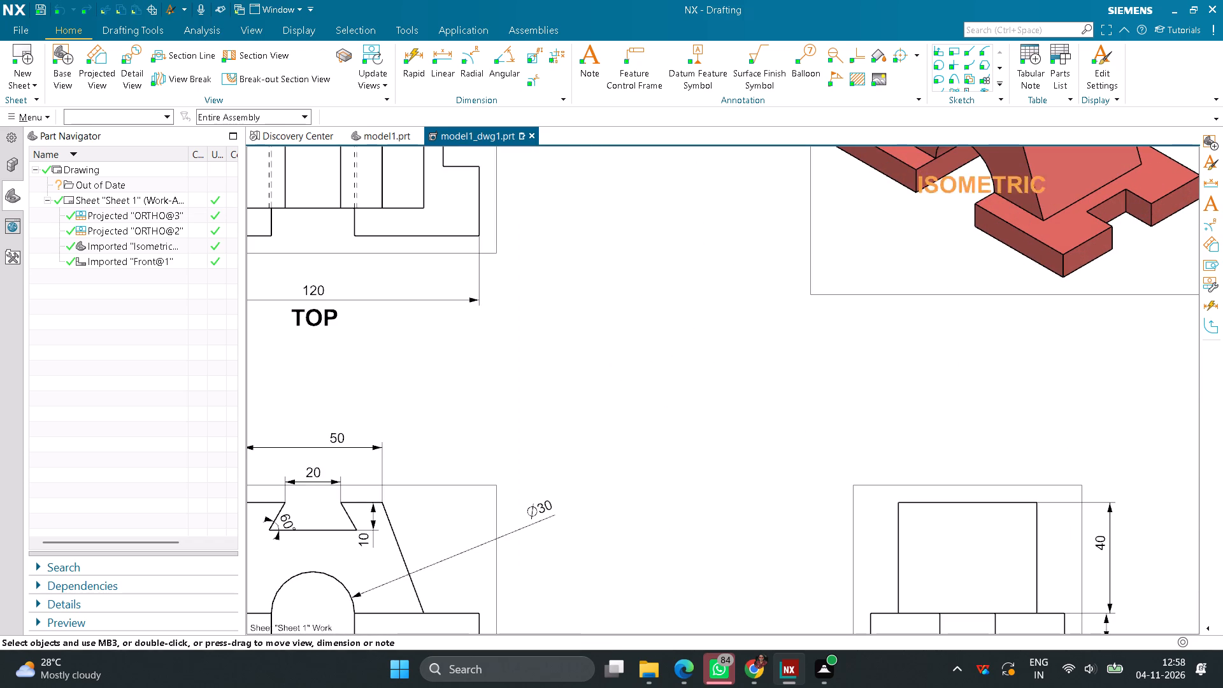
left_click_drag(983, 304, 1016, 430)
scroll(1020, 428, "down", 8)
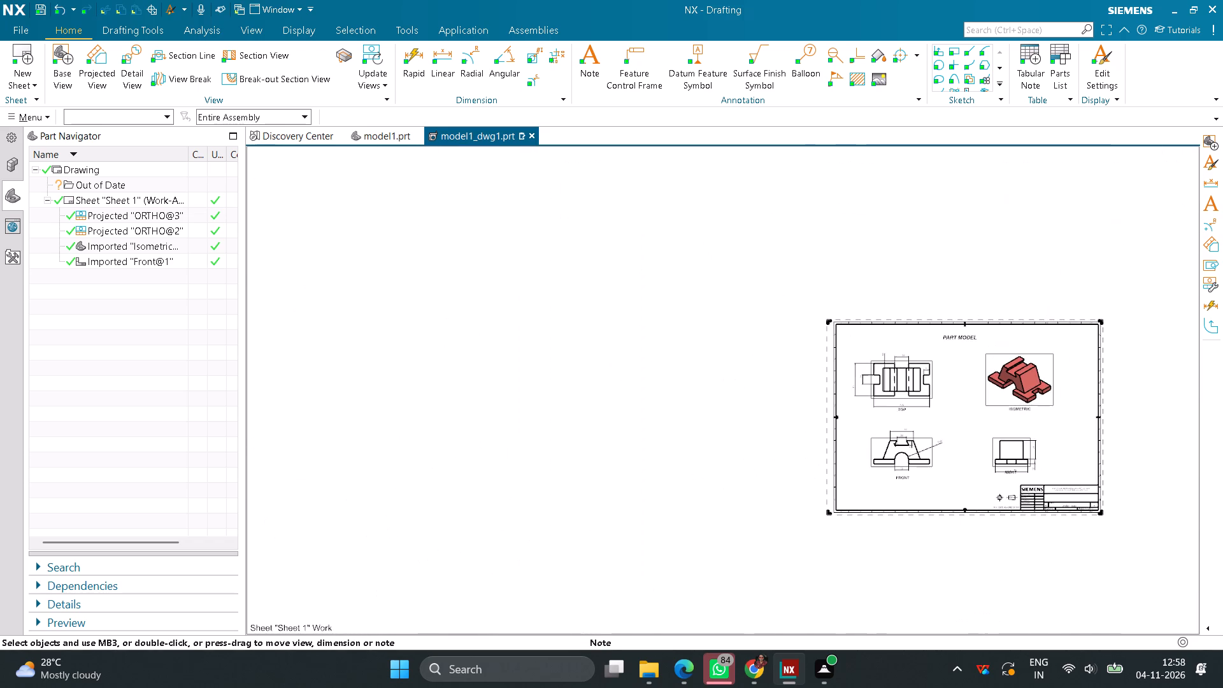
scroll(1073, 478, "up", 8)
left_click_drag(679, 481, 683, 526)
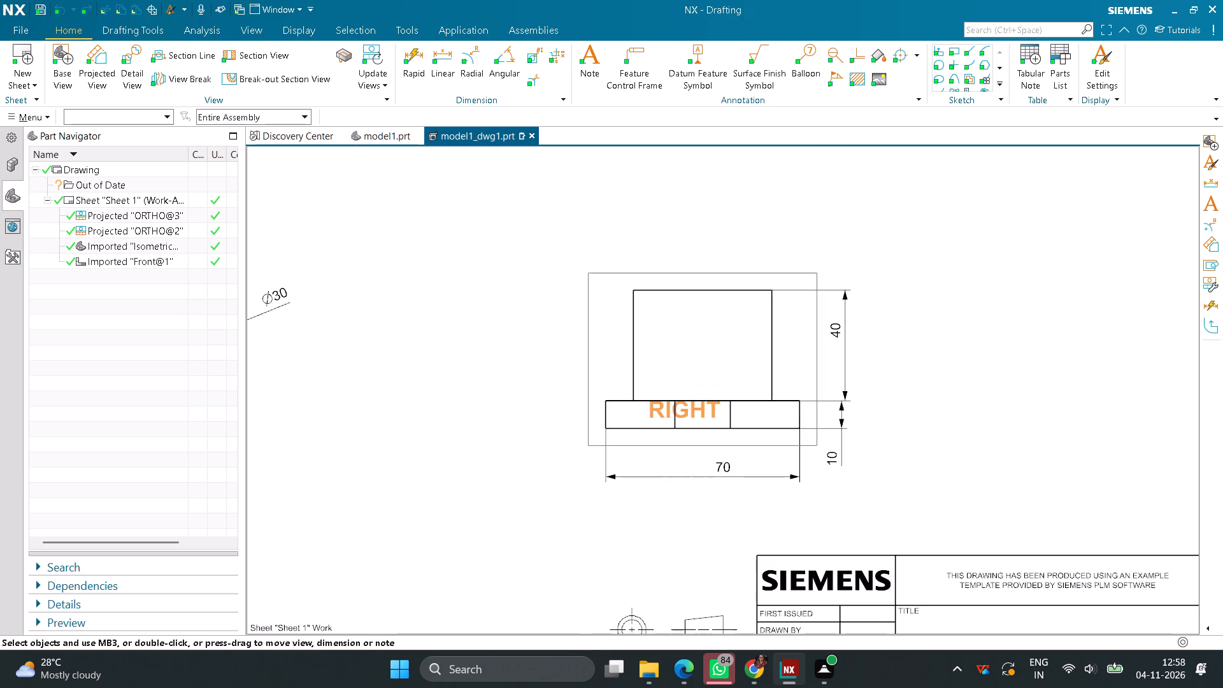
left_click_drag(683, 526, 698, 613)
scroll(933, 462, "down", 3)
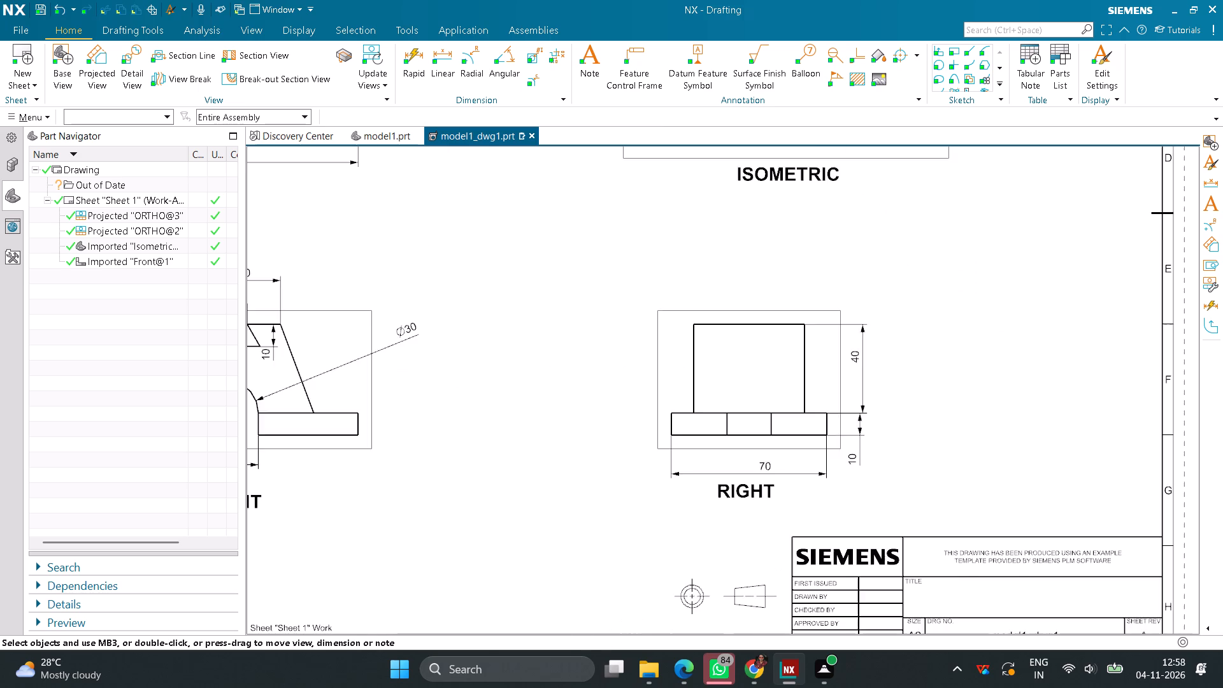
scroll(933, 462, "down", 3)
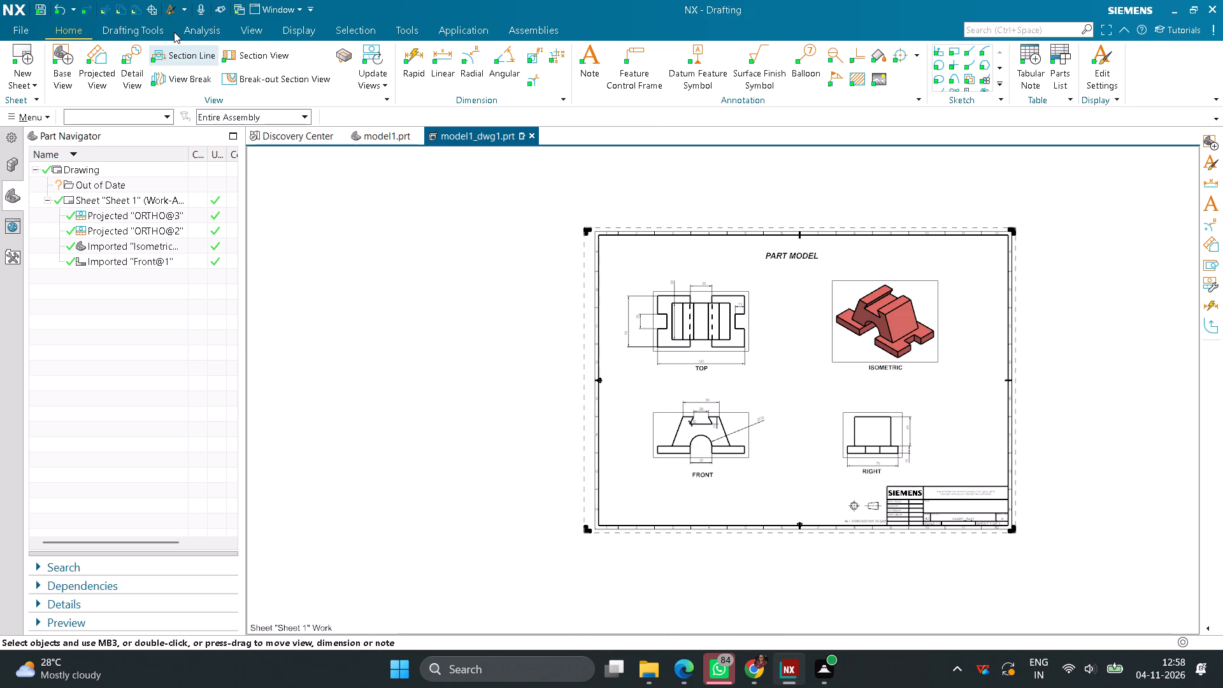
Turn off the display of drawing view borders in the Drafting Preferences.
left_click(40, 115)
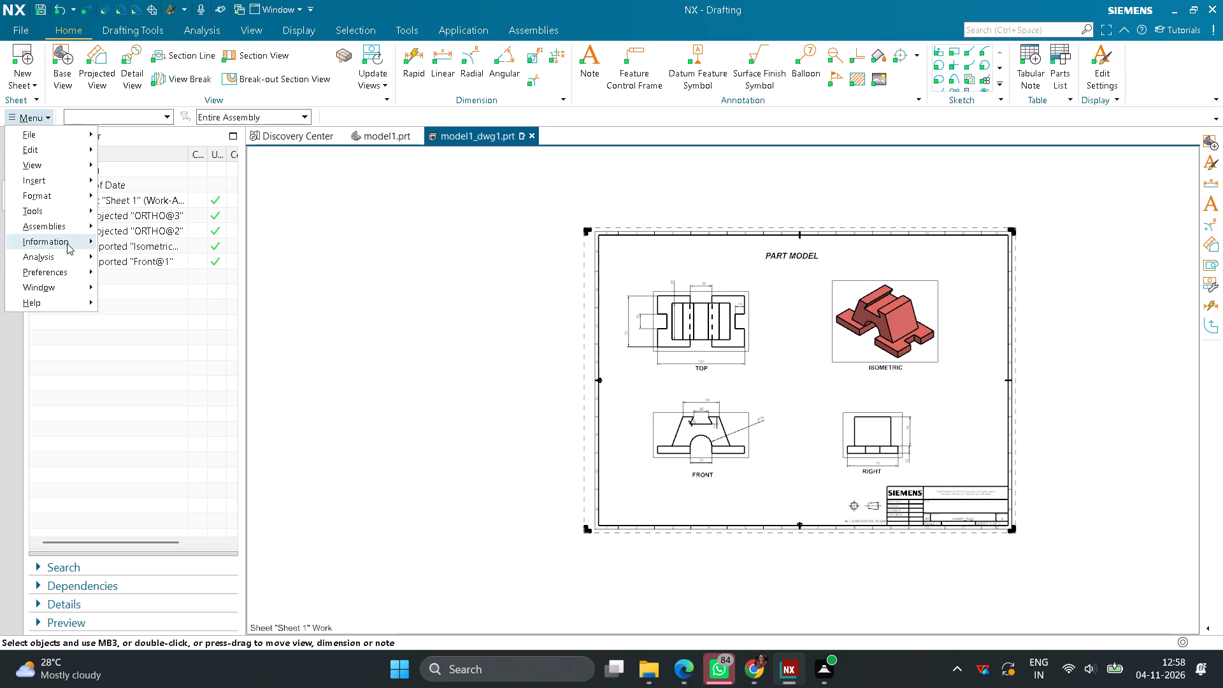
left_click(80, 277)
left_click(125, 320)
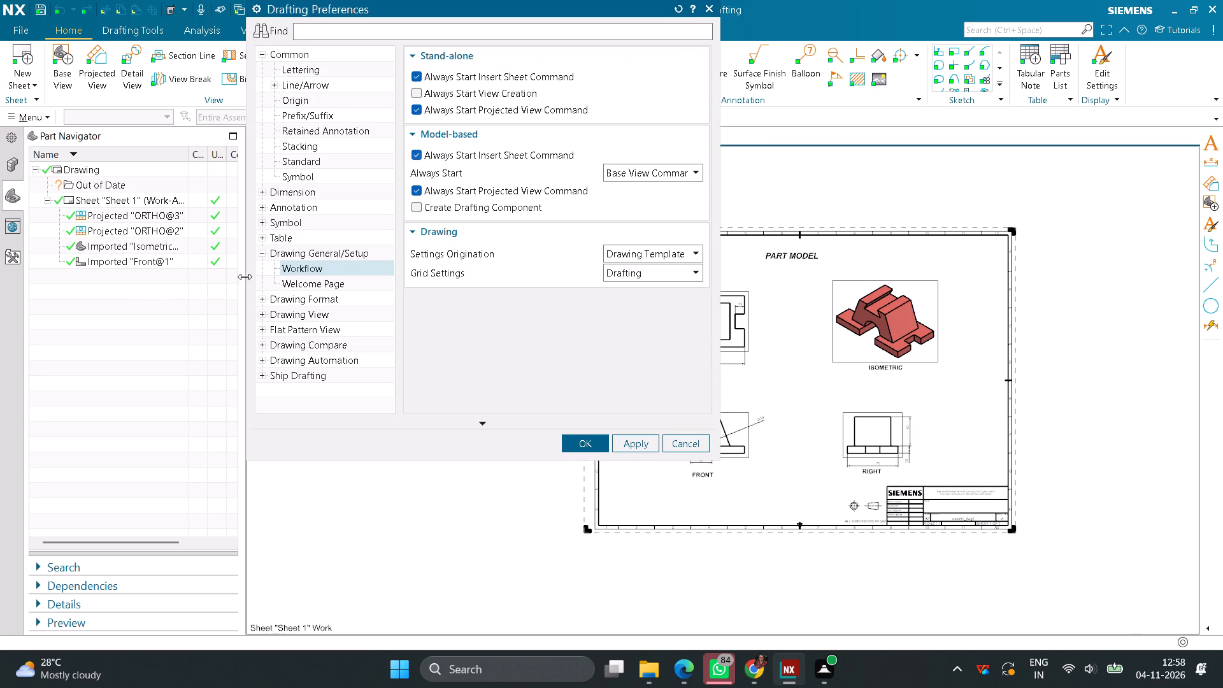
left_click(284, 313)
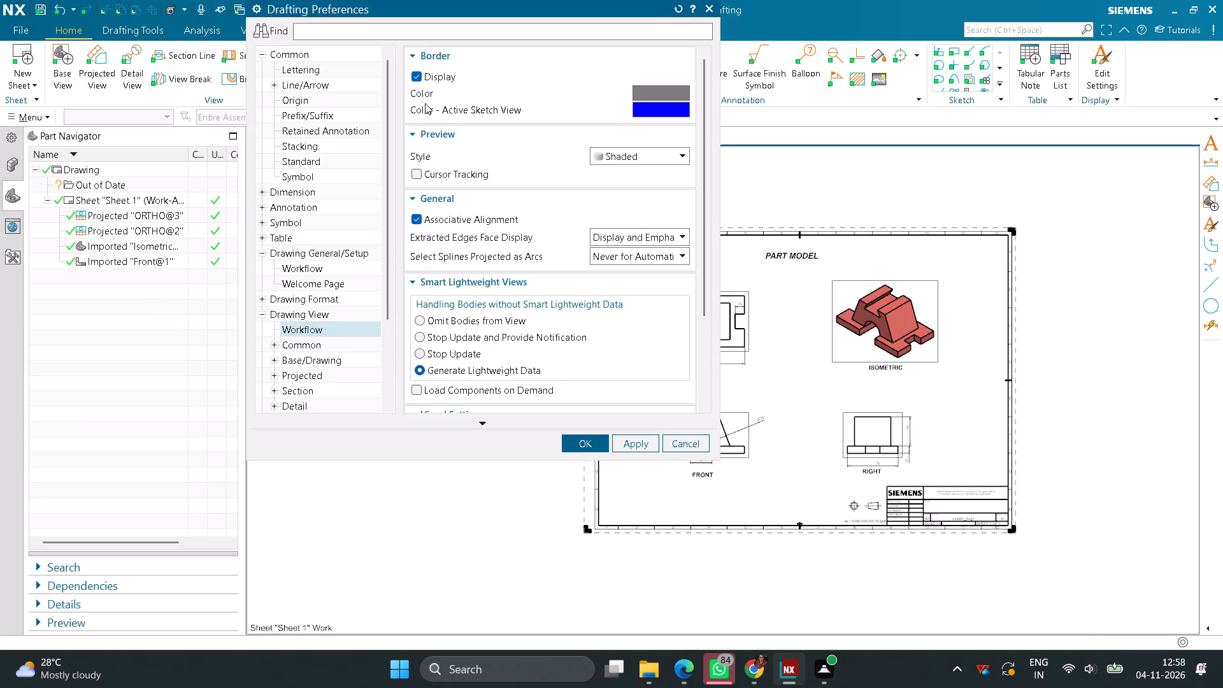
left_click(419, 76)
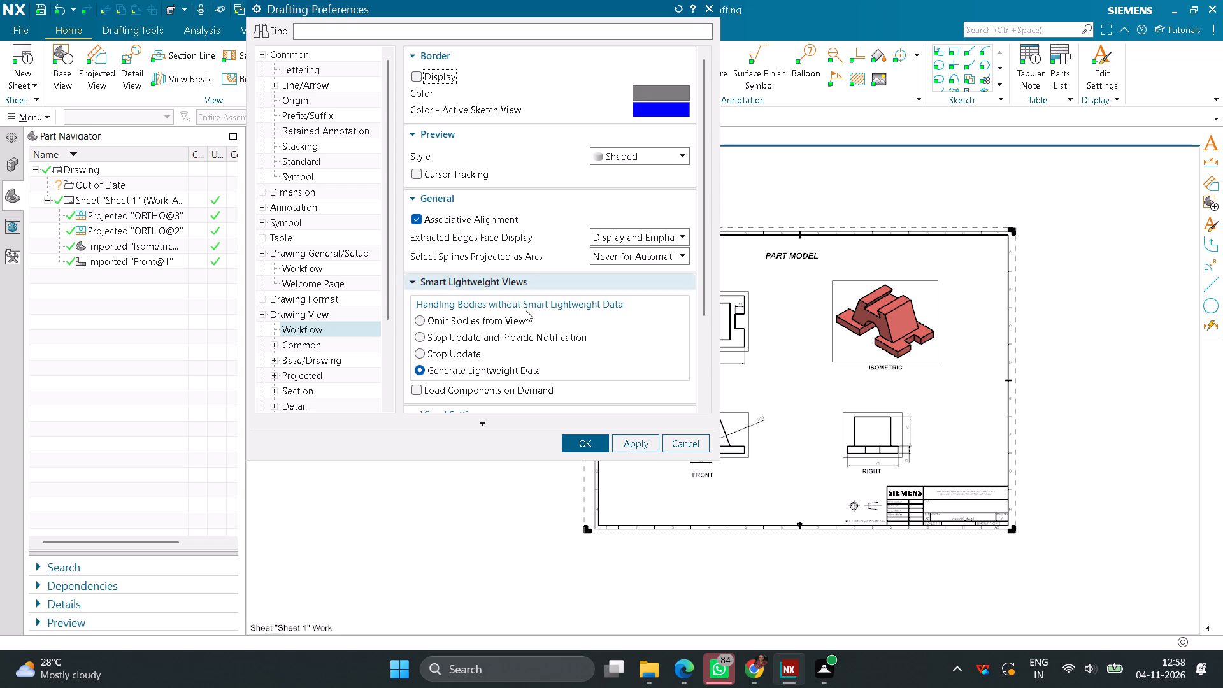
left_click(631, 441)
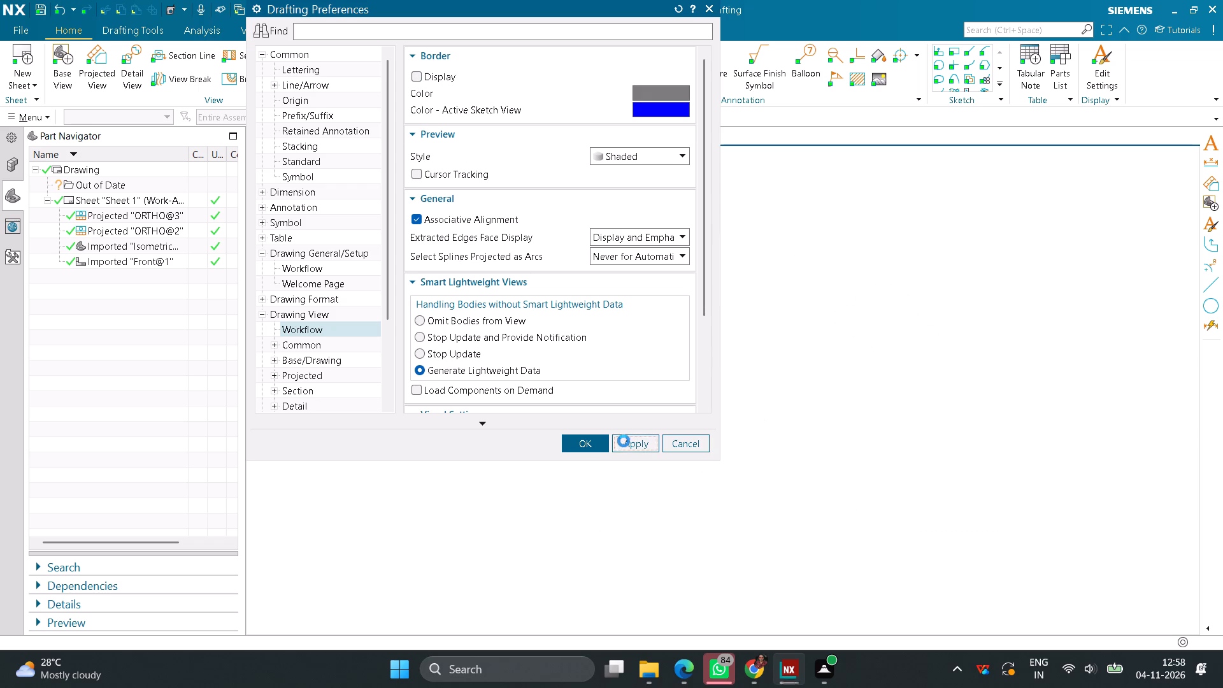
left_click(592, 445)
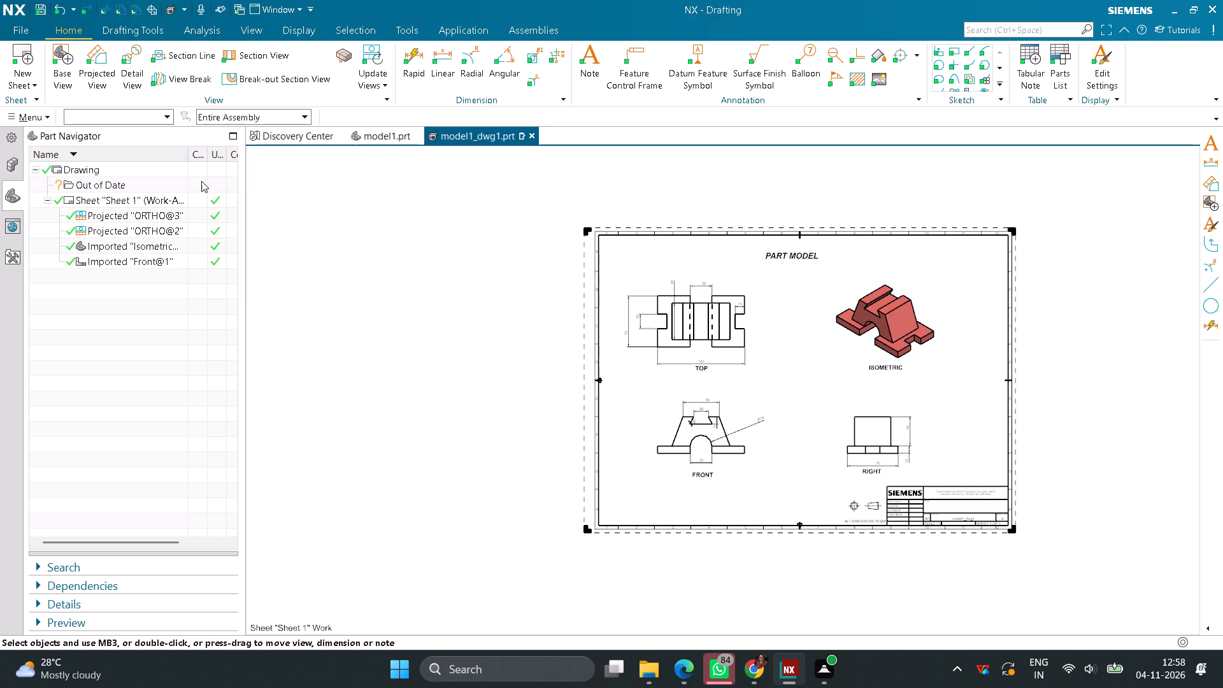
Save the finished drawing part.
left_click(18, 33)
left_click(68, 116)
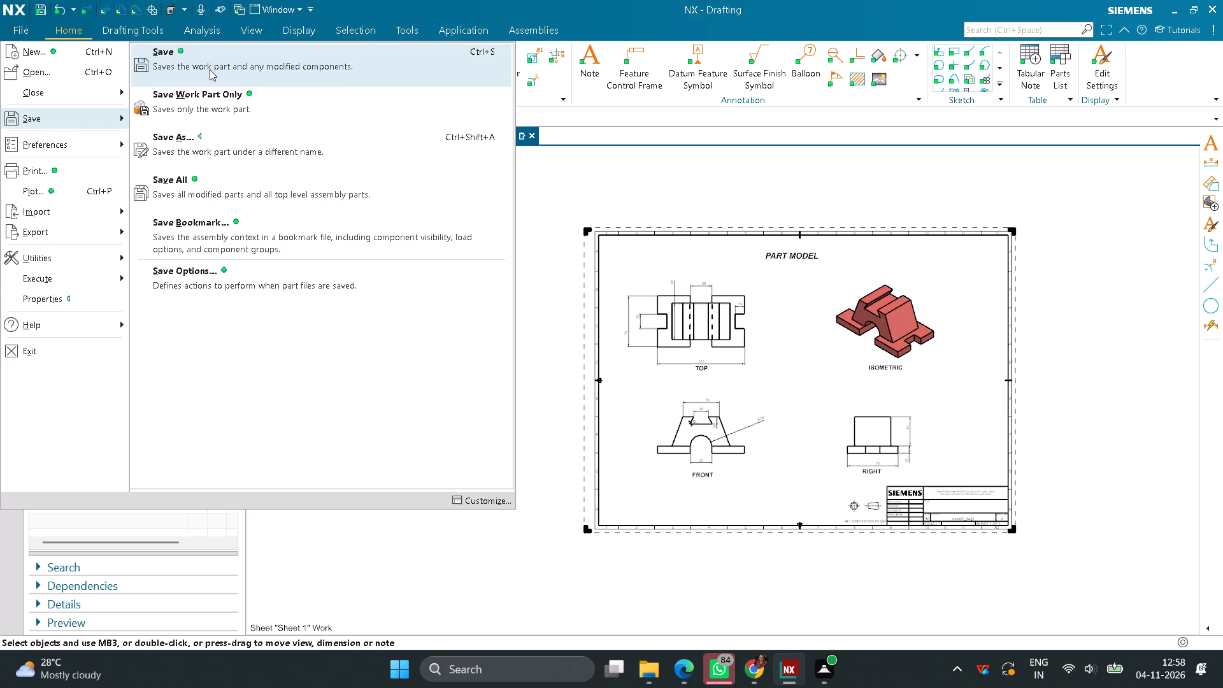
left_click(210, 69)
left_click(583, 543)
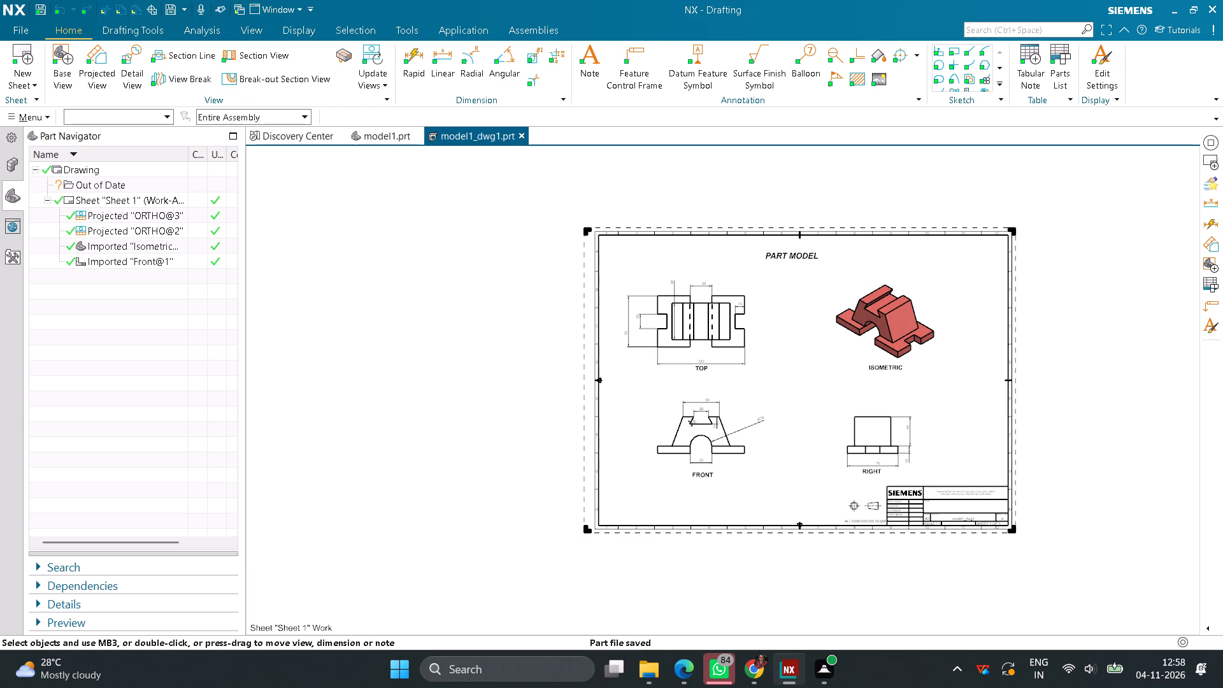
Close the drawing together with its components.
left_click(518, 137)
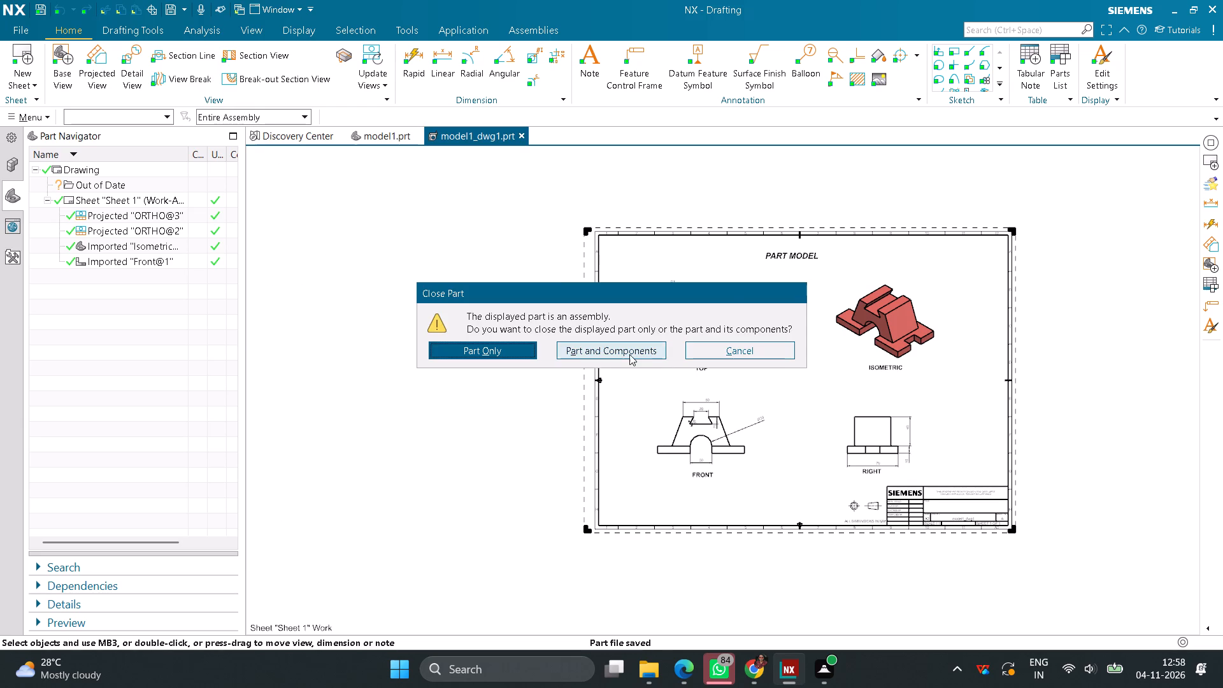
left_click(629, 354)
Stop the journal recording.
left_click(293, 60)
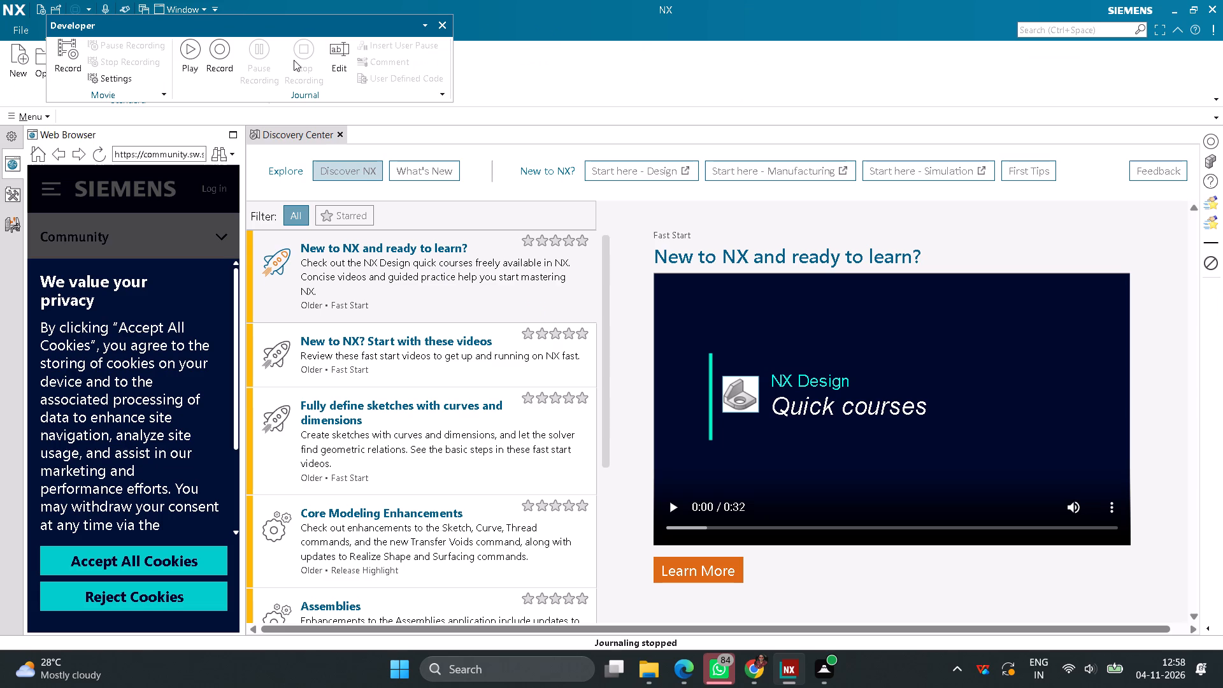